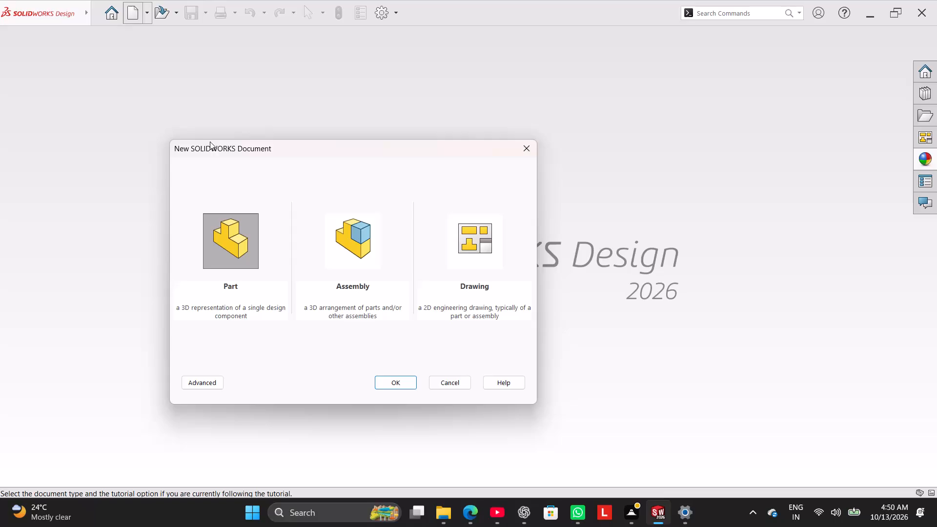
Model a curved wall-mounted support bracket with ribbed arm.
Create a new part document.
click(242, 238)
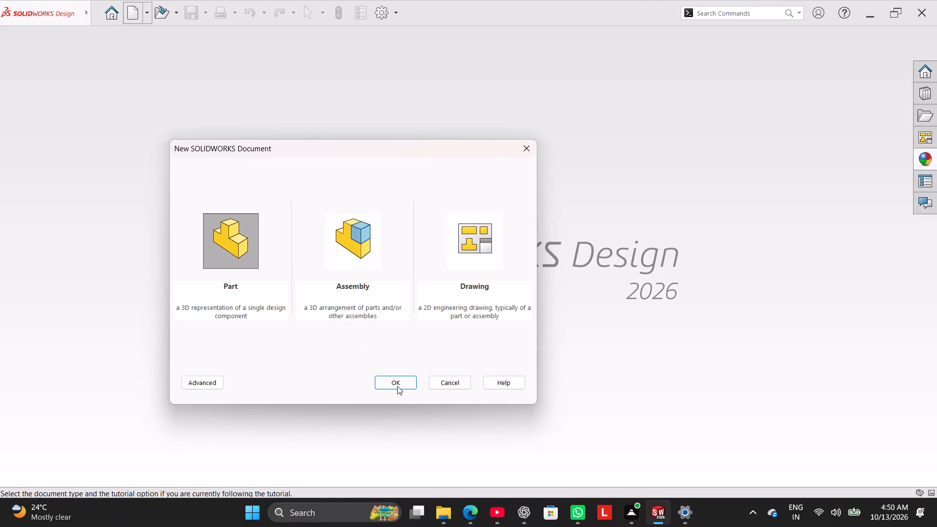
click(397, 387)
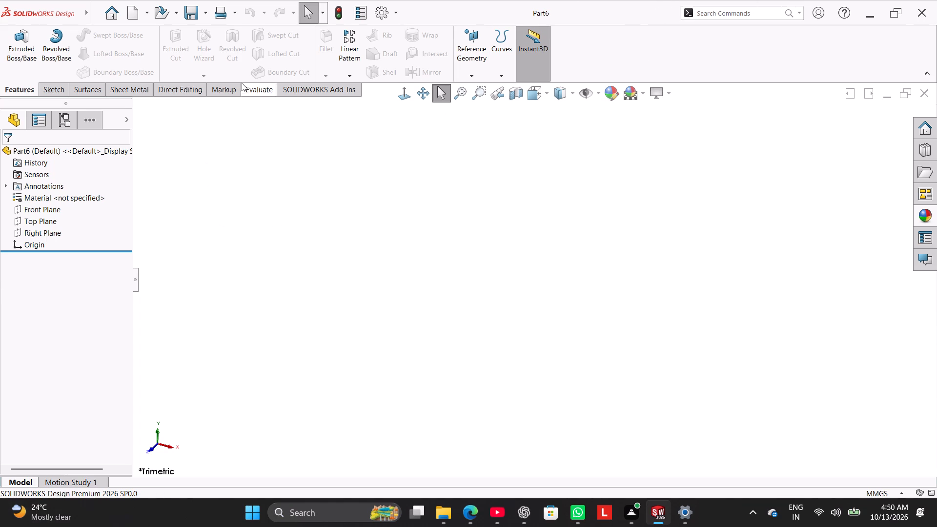
Start a new sketch on the Right Plane.
click(49, 85)
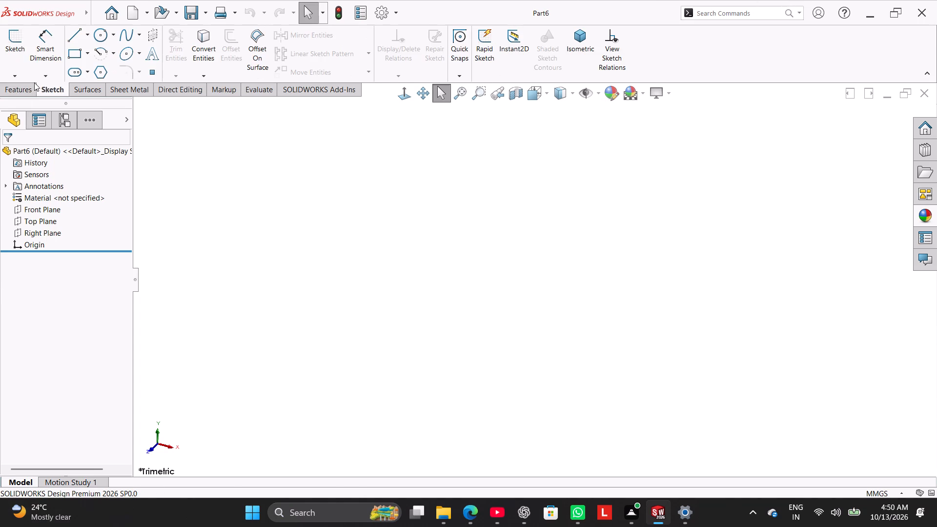
click(17, 43)
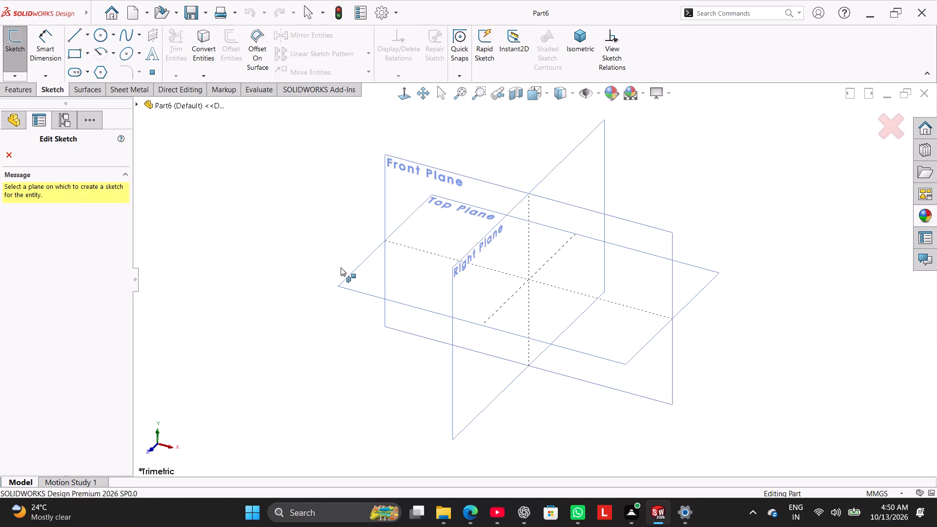
click(507, 238)
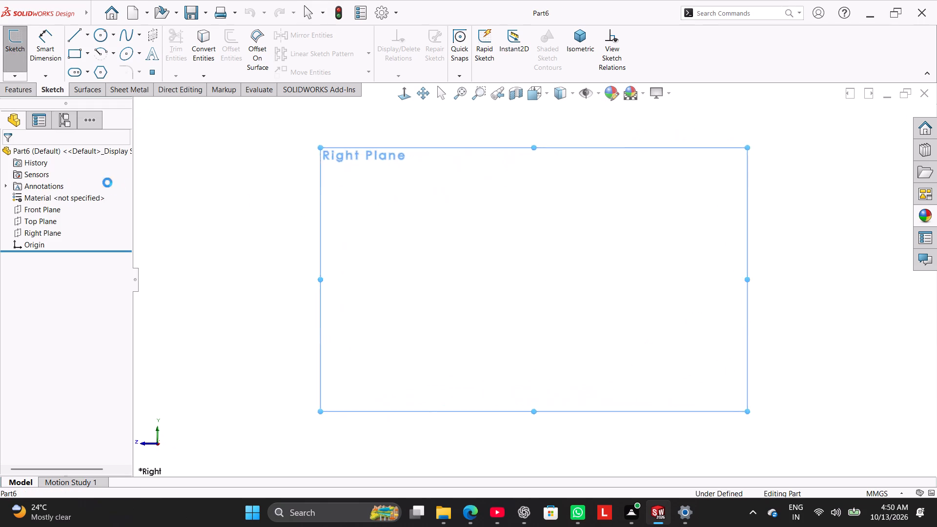
click(189, 162)
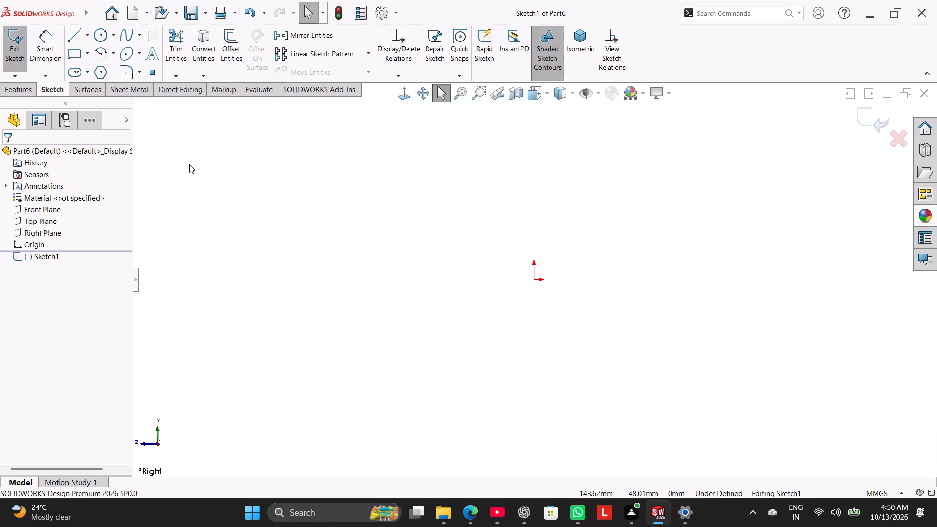
Sketch the flanged upright's line outline from the origin, starting about 72 mm downward, with short lips at both ends and a gap above the origin.
click(73, 32)
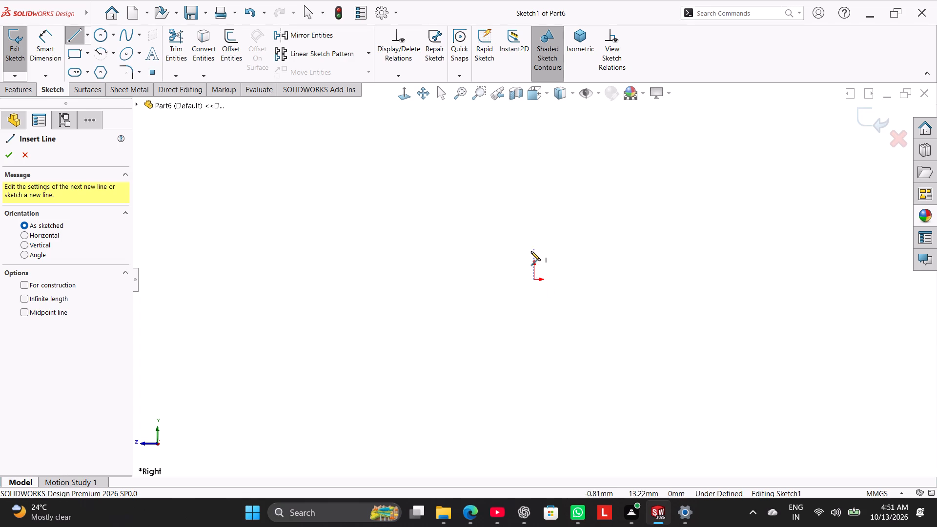
click(533, 278)
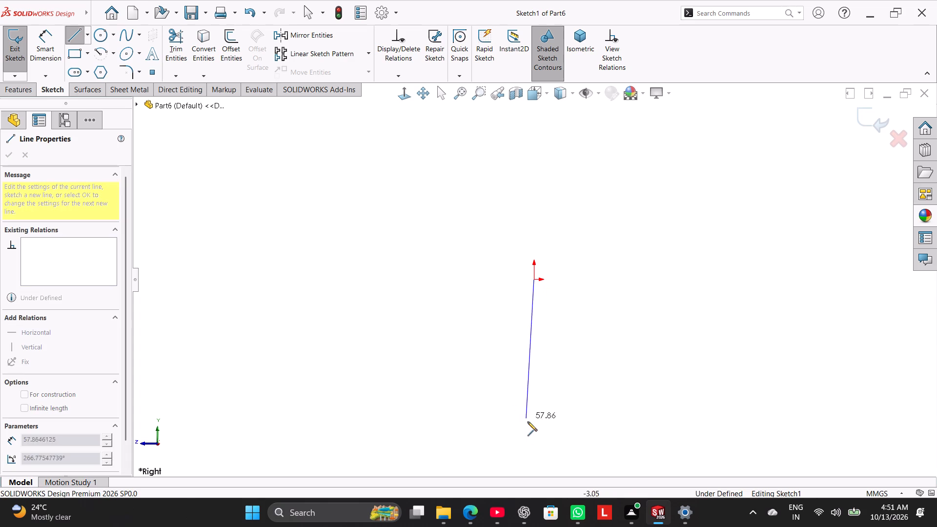
click(535, 452)
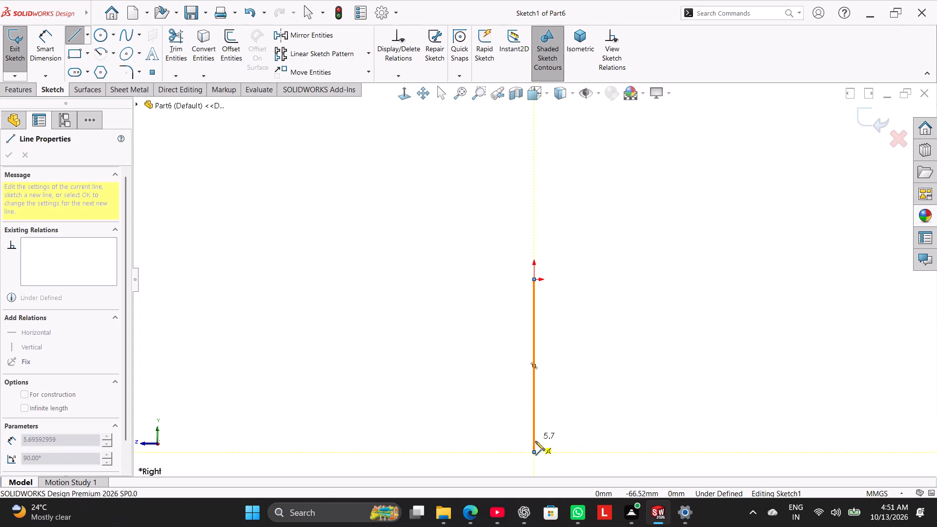
click(572, 455)
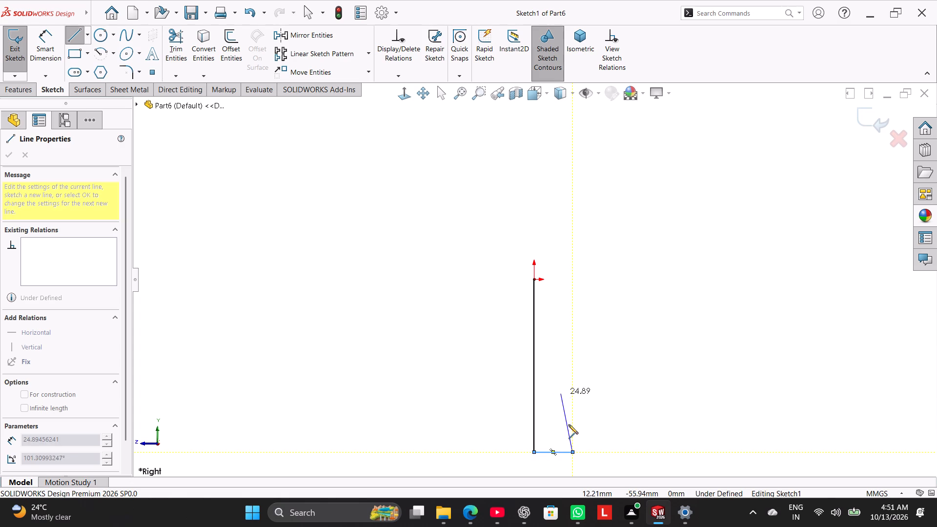
click(574, 439)
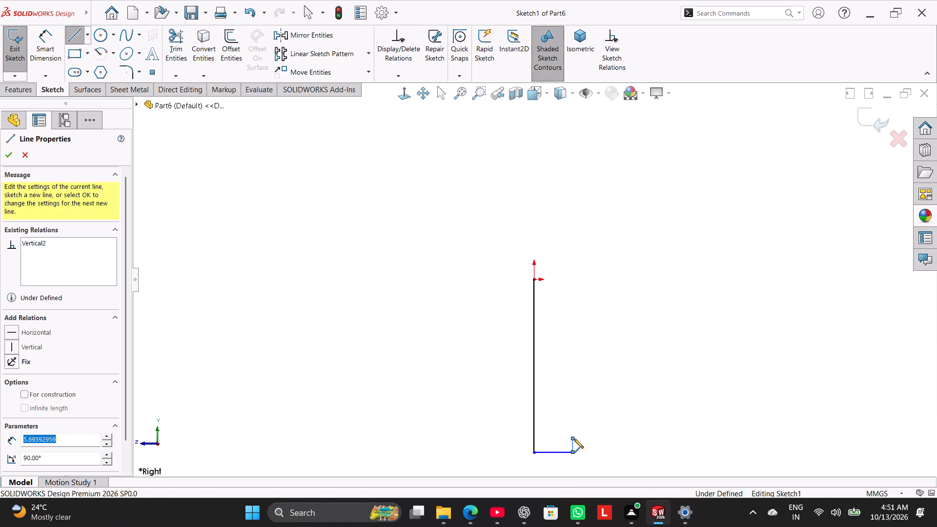
click(547, 438)
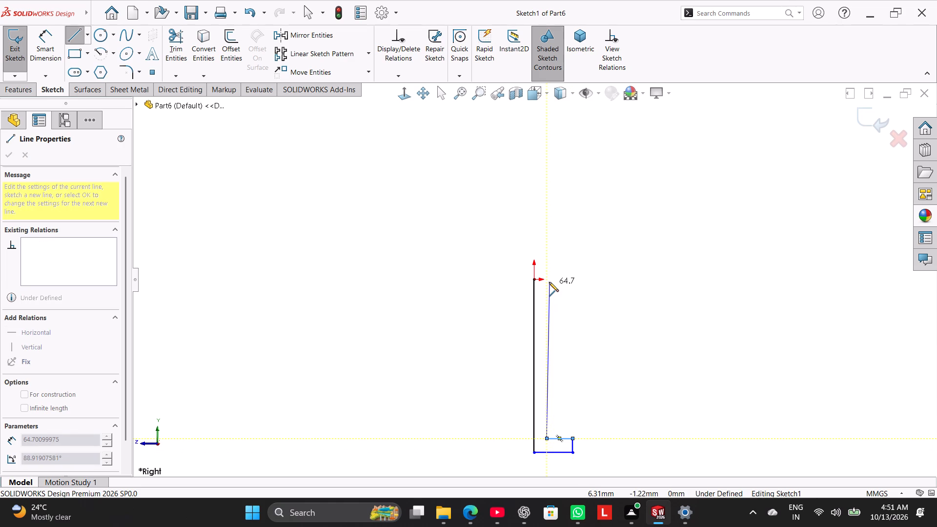
click(548, 188)
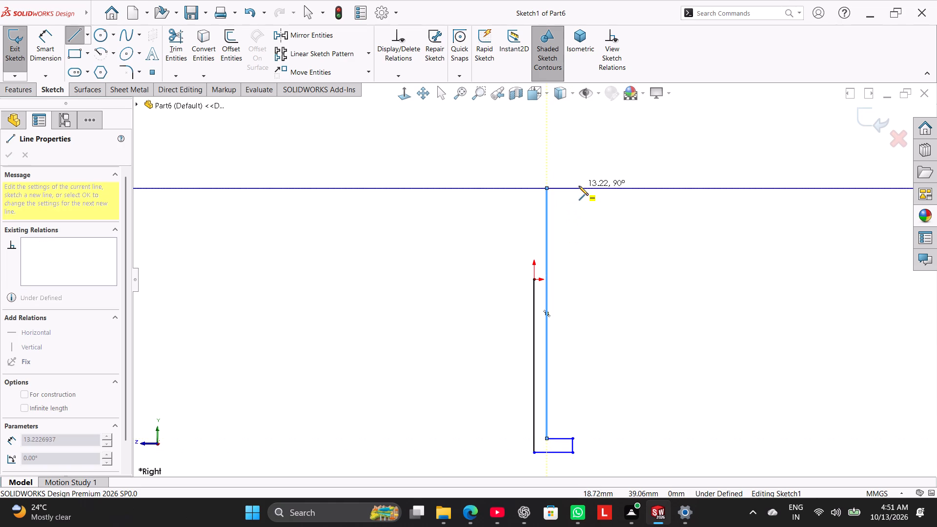
click(579, 186)
click(578, 166)
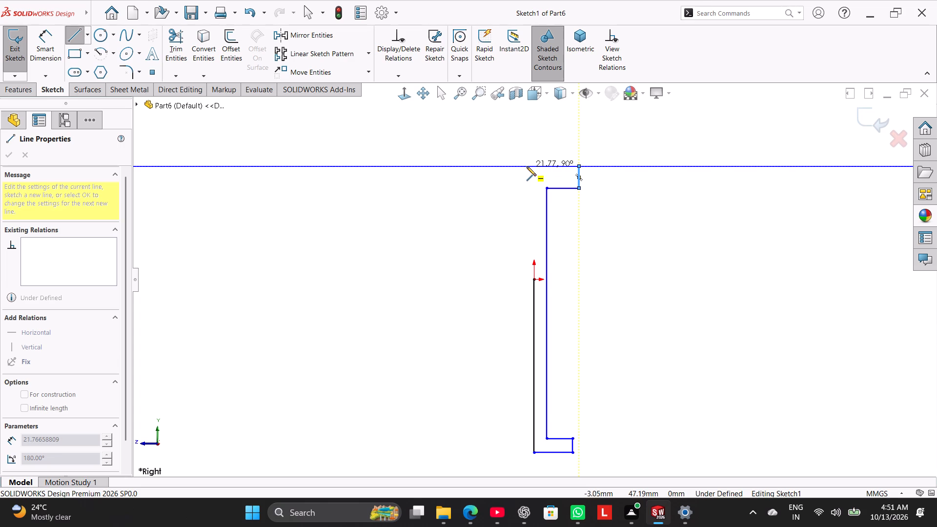
click(533, 166)
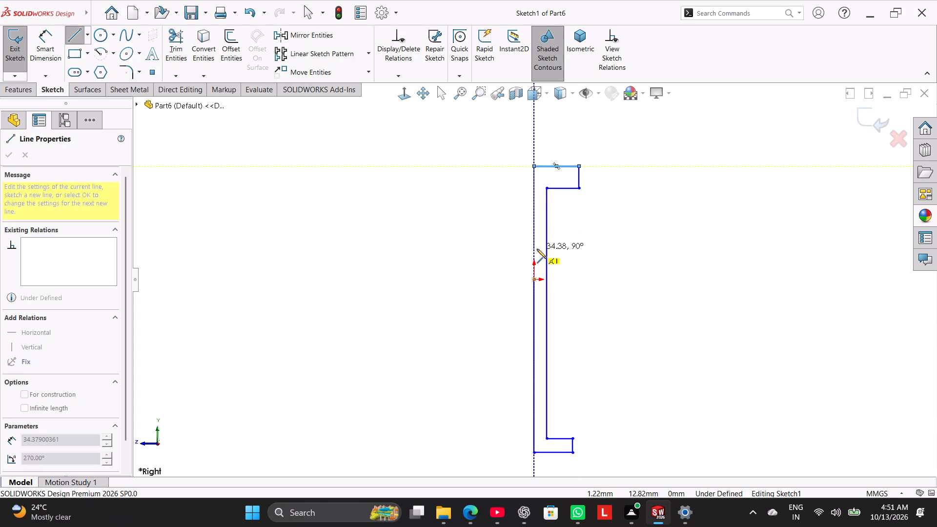
click(537, 253)
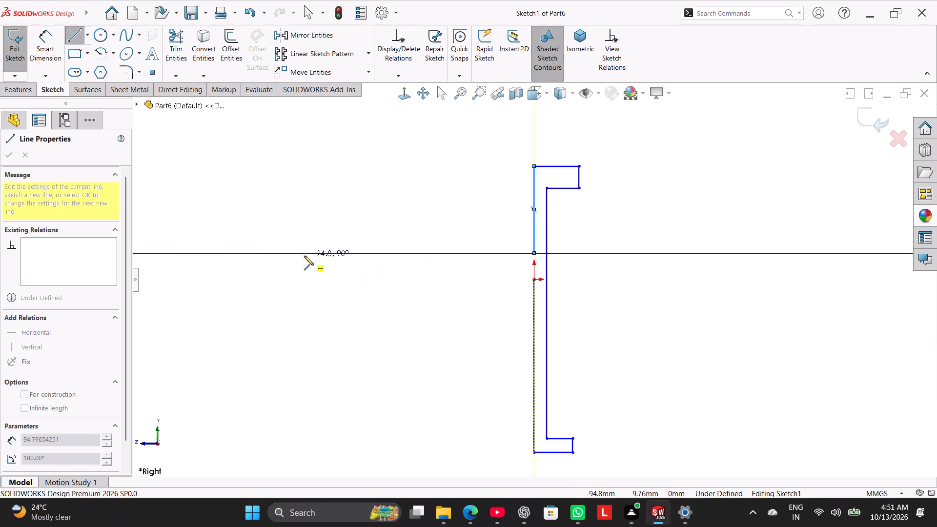
Continue the outline with the arm's upper line, about 117 mm long and horizontal, ending in a vertical line about 29 mm upward.
click(253, 251)
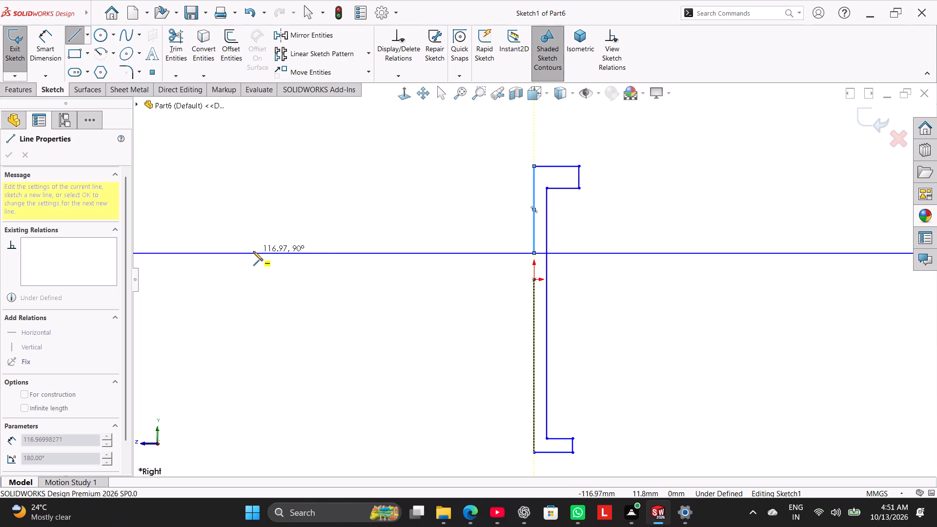
click(254, 184)
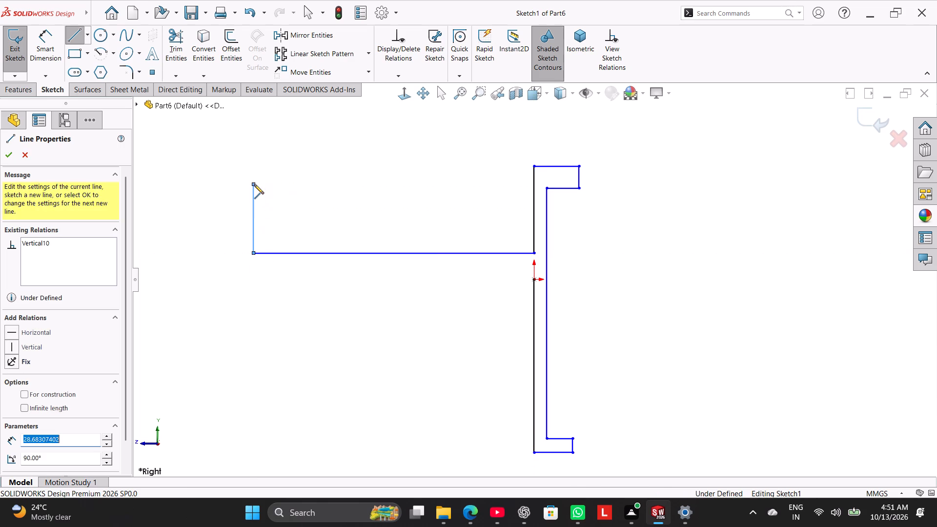
right_click(295, 168)
click(312, 175)
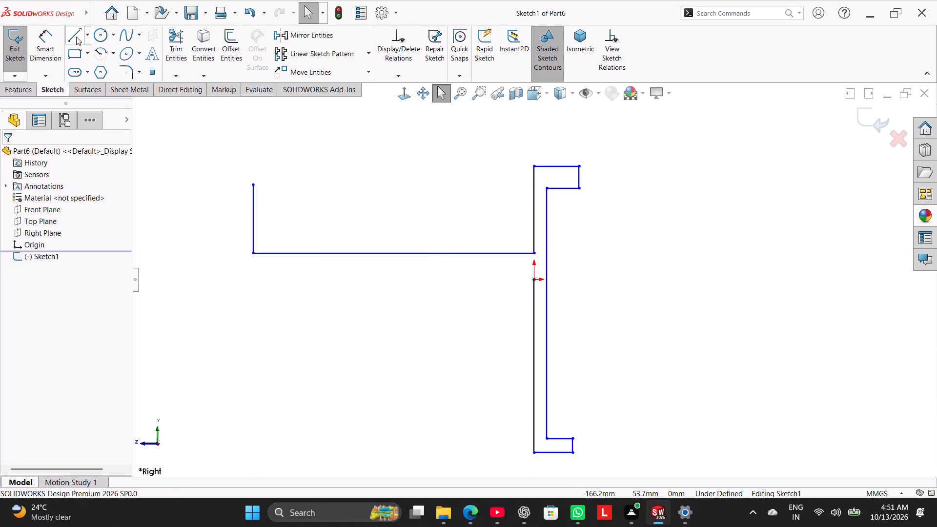
Sketch the arm's lower edge from the origin as a horizontal line about 126 mm long, ending in a short vertical line upward.
click(76, 33)
click(534, 277)
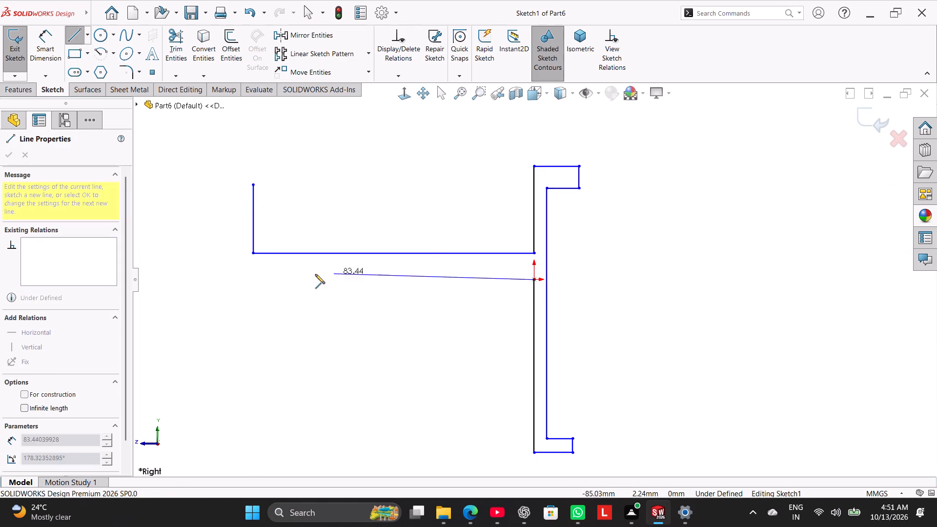
click(232, 277)
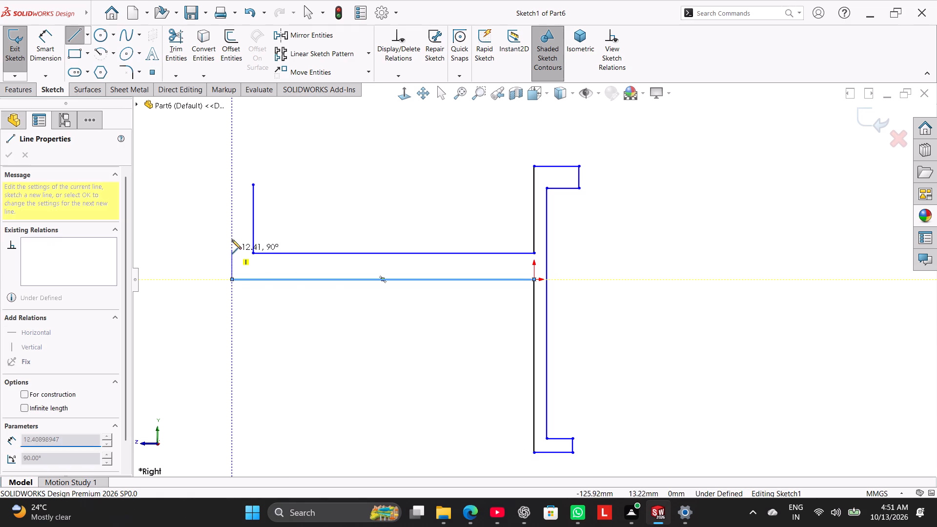
click(232, 229)
right_click(281, 221)
click(304, 225)
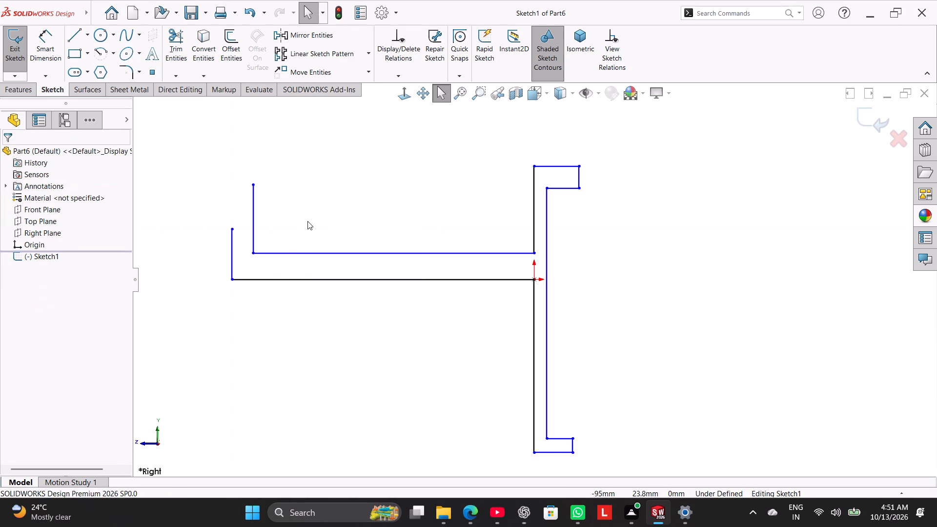
Sketch two concentric circles over the arm's free end, with radii of about 37 mm and 16 mm.
scroll(222, 111, up, 2)
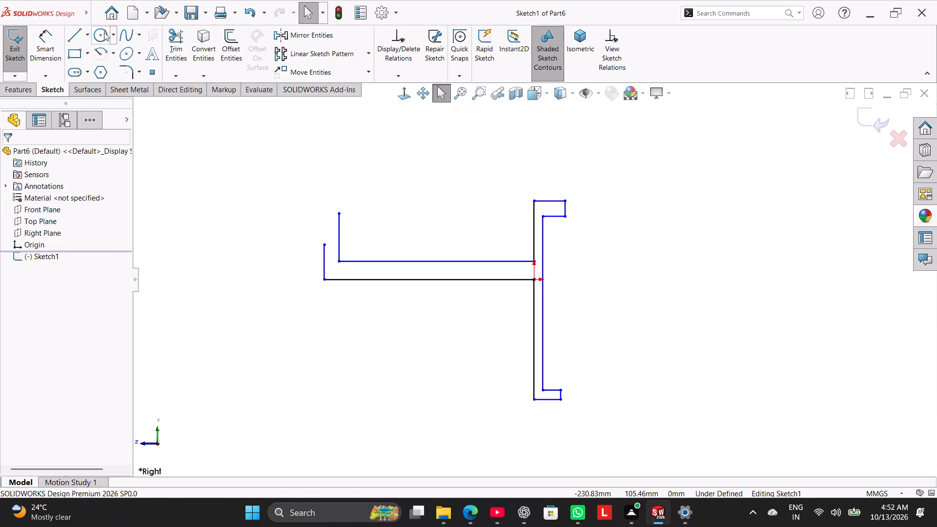
click(104, 32)
click(309, 207)
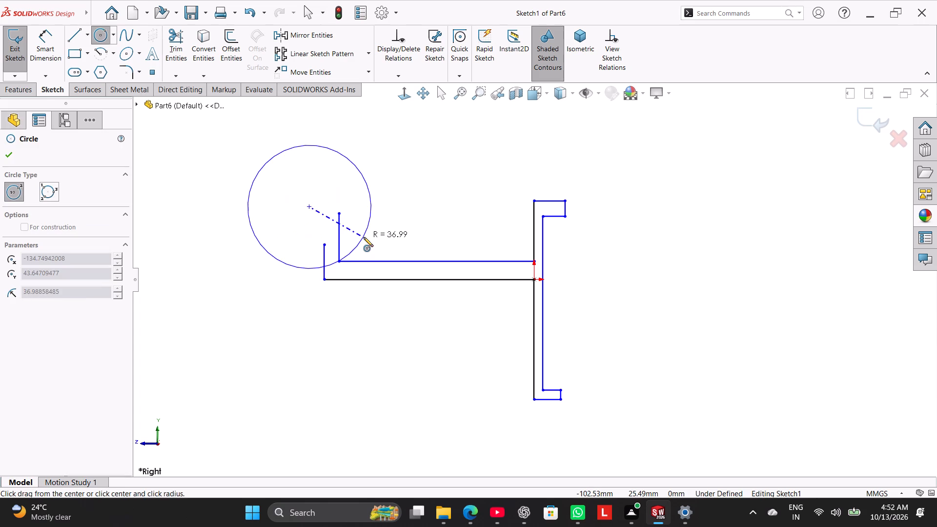
click(364, 237)
click(307, 204)
click(323, 230)
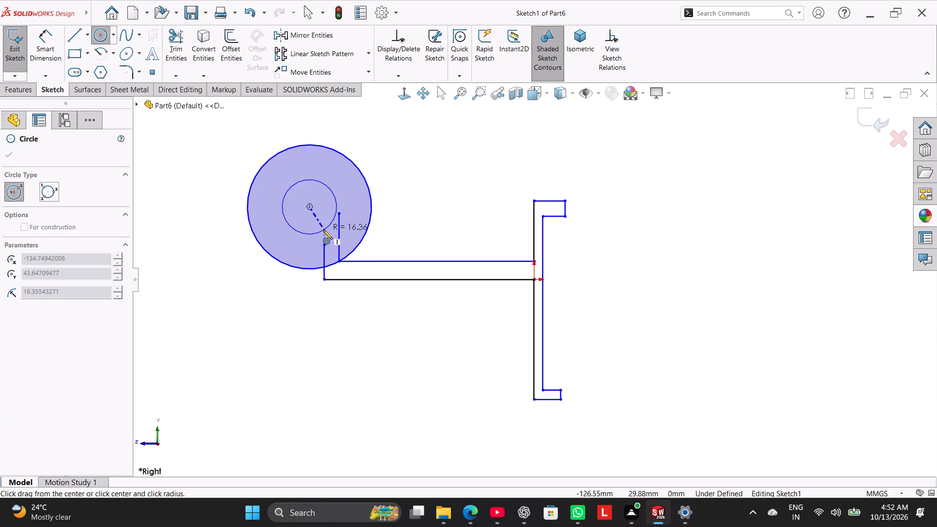
right_click(399, 169)
click(421, 173)
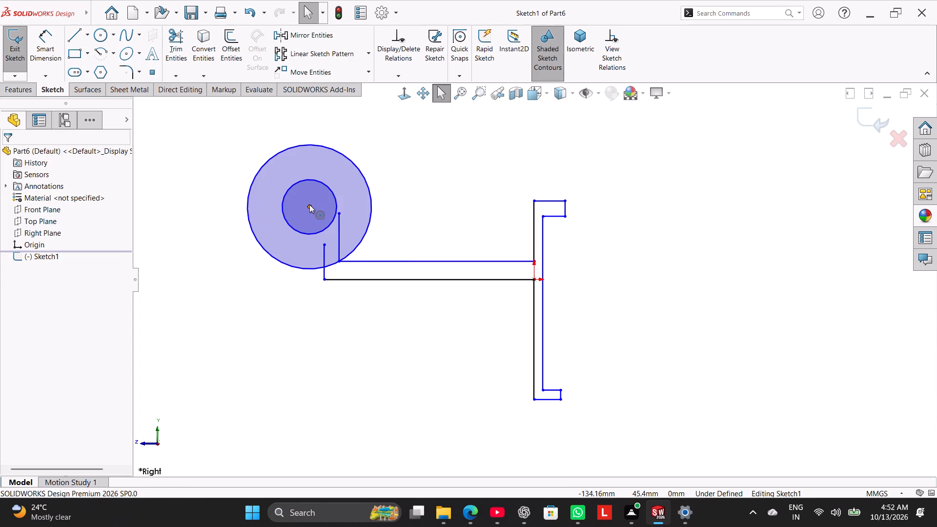
Move the circles' shared centre slightly downward to about X -133.6 mm, Y 39.7 mm.
drag(309, 204, 311, 214)
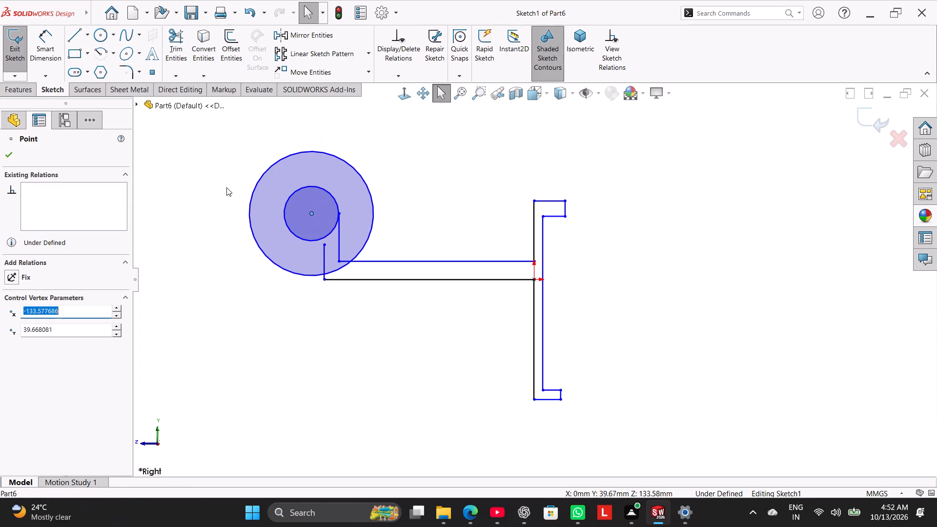
click(219, 171)
Dimension the outer circle's diameter as 52 mm.
click(35, 45)
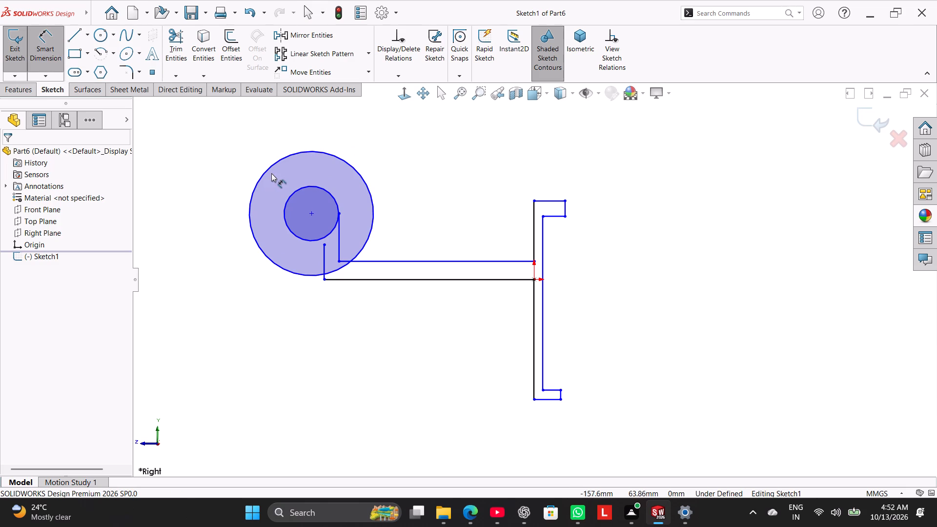
click(271, 169)
click(206, 129)
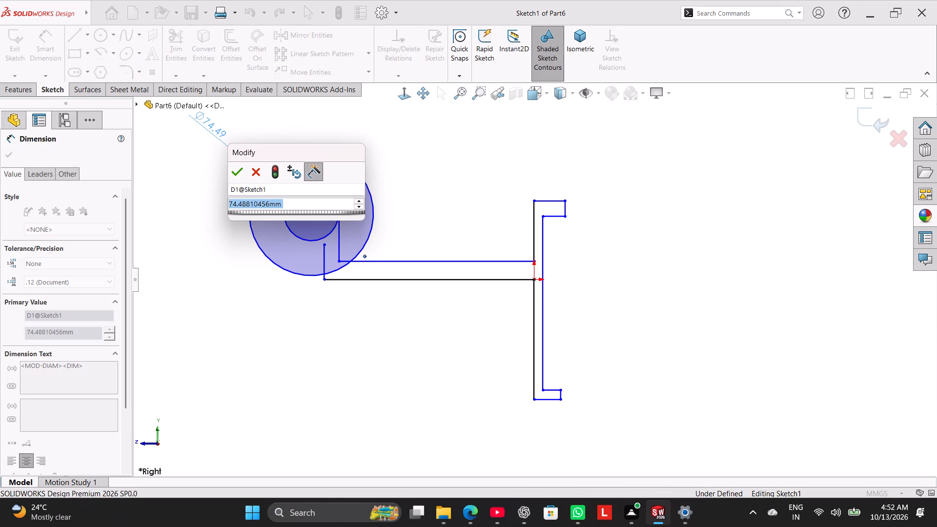
key(5)
key(2)
key(Return)
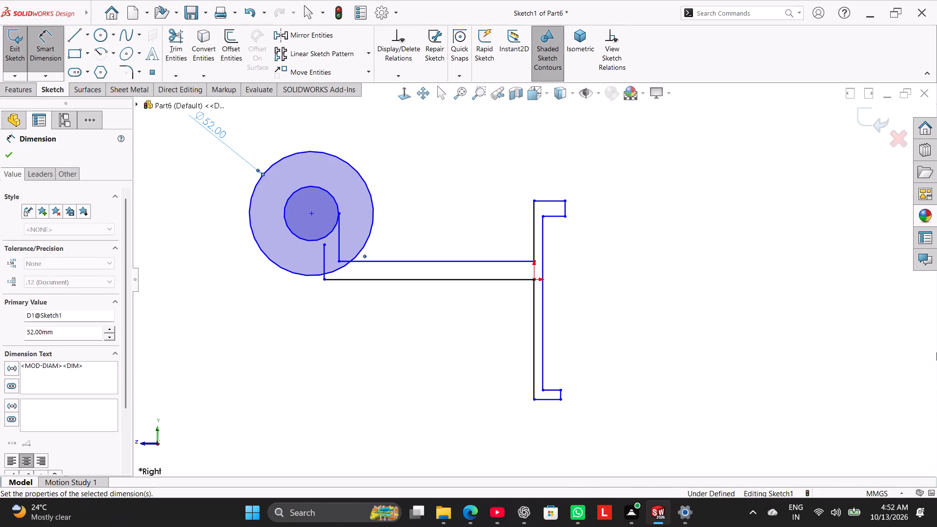
Dimension the inner circle's diameter as 40 mm and leave the Smart Dimension command.
click(300, 189)
click(381, 116)
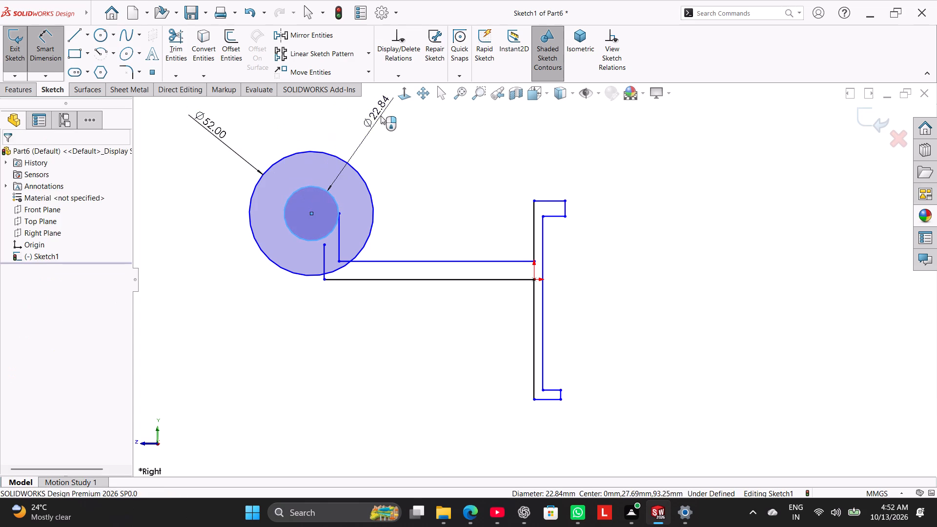
text(40)
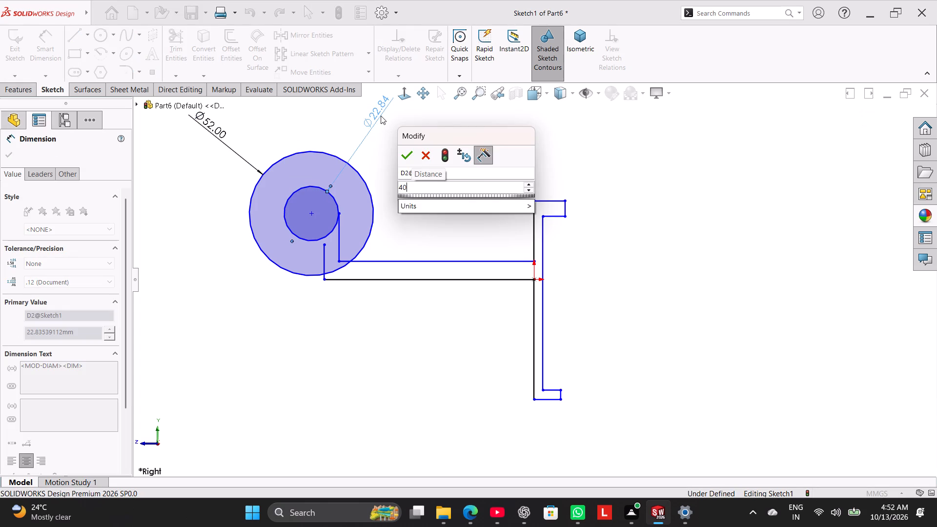
key(Return)
click(621, 193)
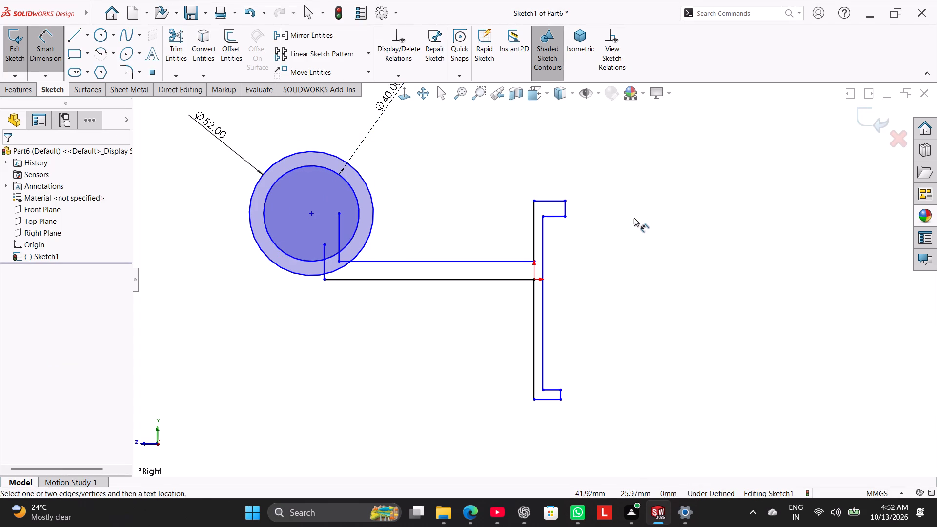
right_click(634, 211)
click(666, 241)
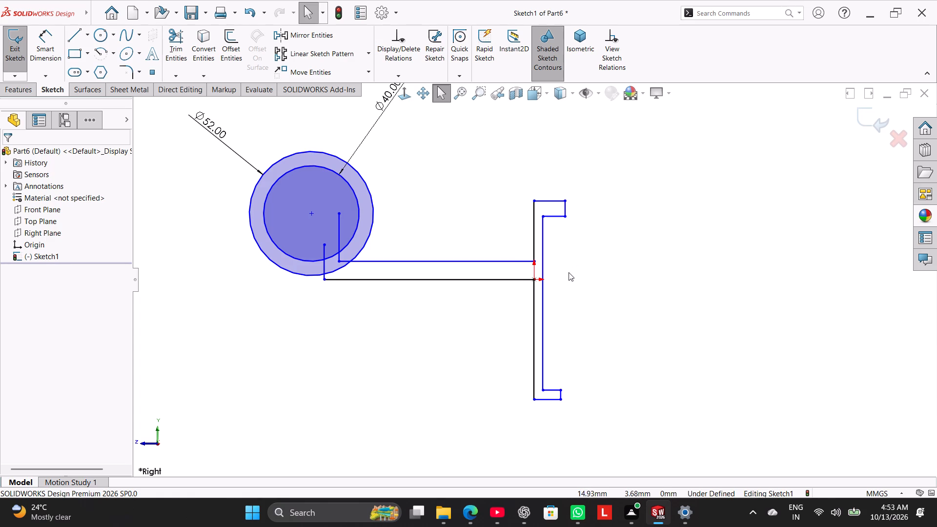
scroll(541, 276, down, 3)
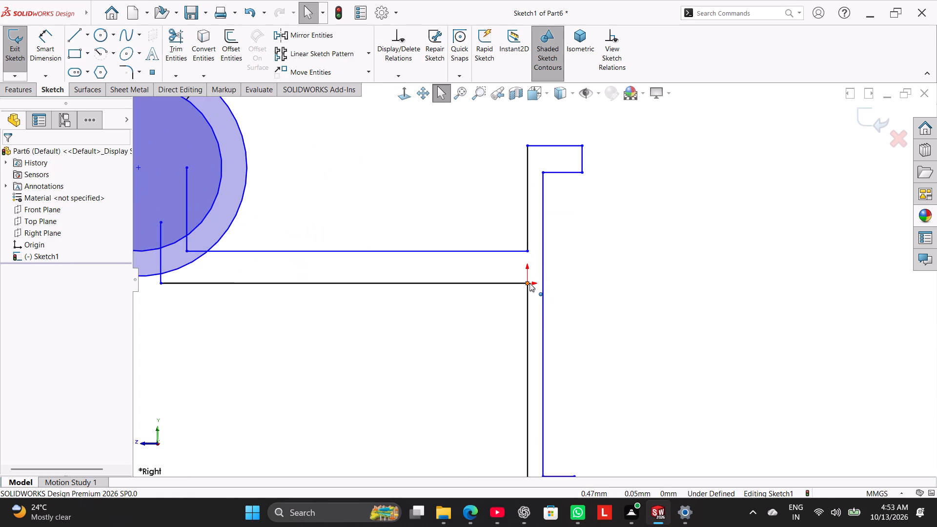
Show the sketch relations and delete the coincident relation tying the arm's lower inner corner to the origin.
right_click(530, 283)
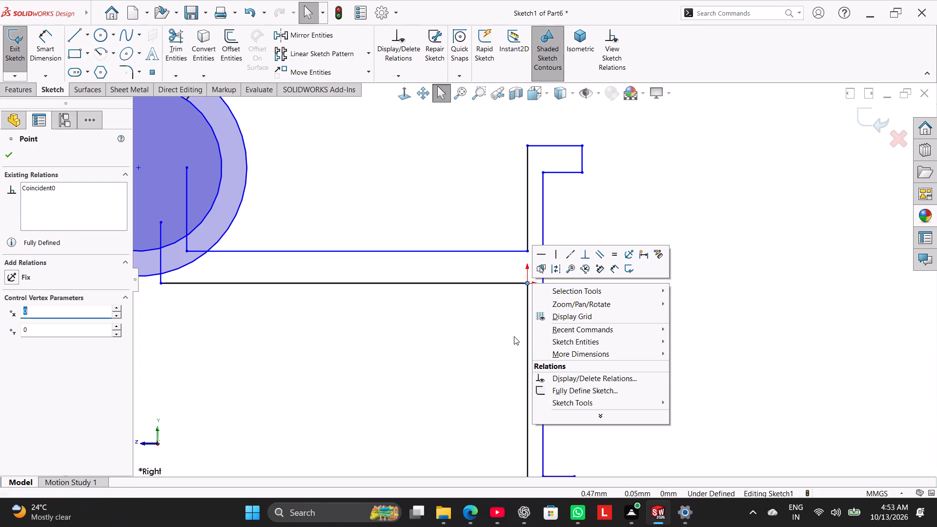
click(514, 336)
click(616, 50)
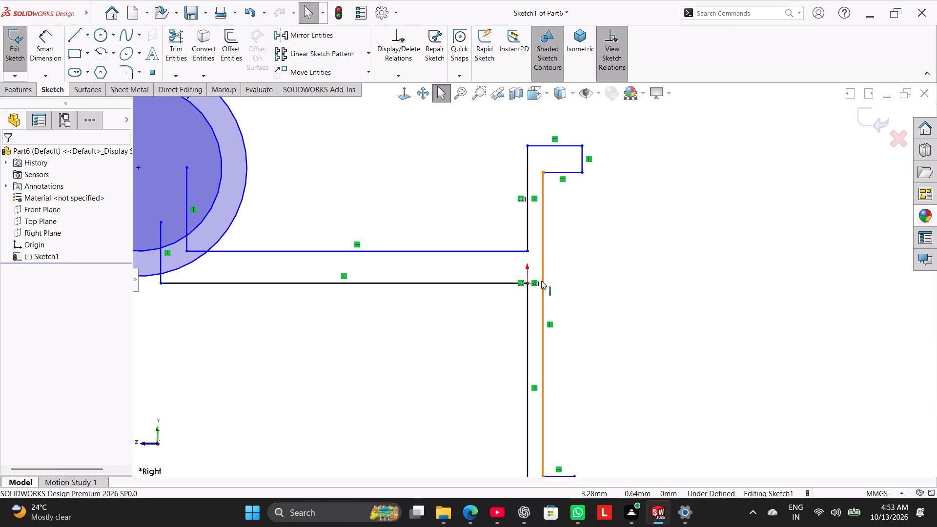
right_click(522, 284)
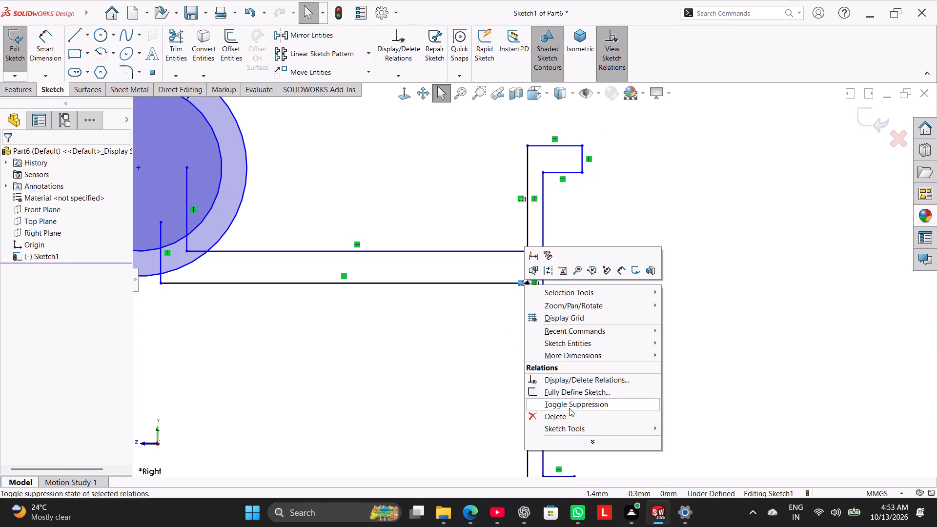
click(570, 413)
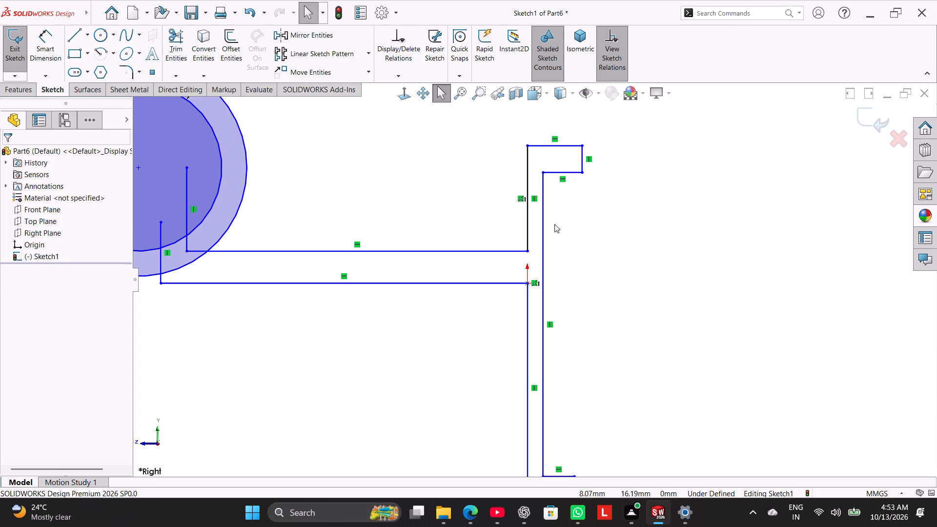
Move the arm's lower horizontal line downward so that it sits below the origin.
drag(507, 283, 509, 304)
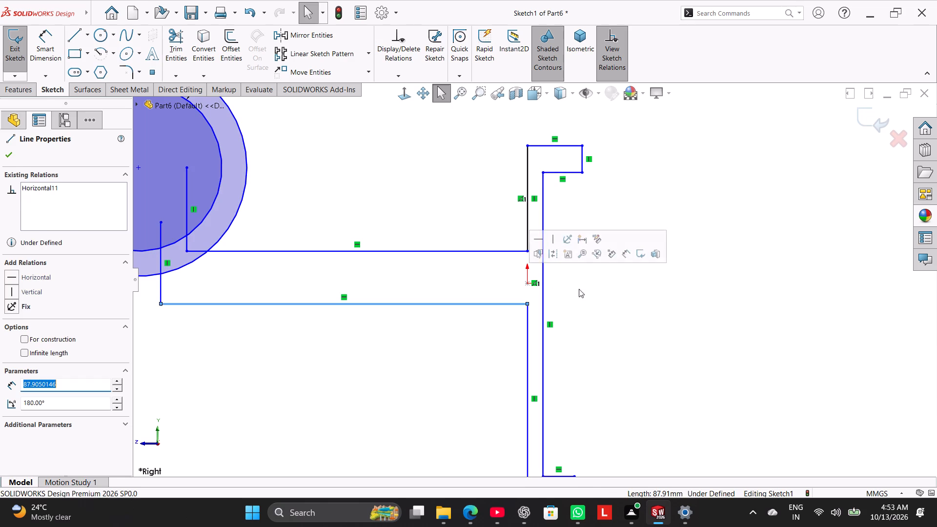
click(579, 289)
Make the corner between the arm's upper line and the upright coincident with the origin, and hide the sketch relations.
ctrl+click(528, 253)
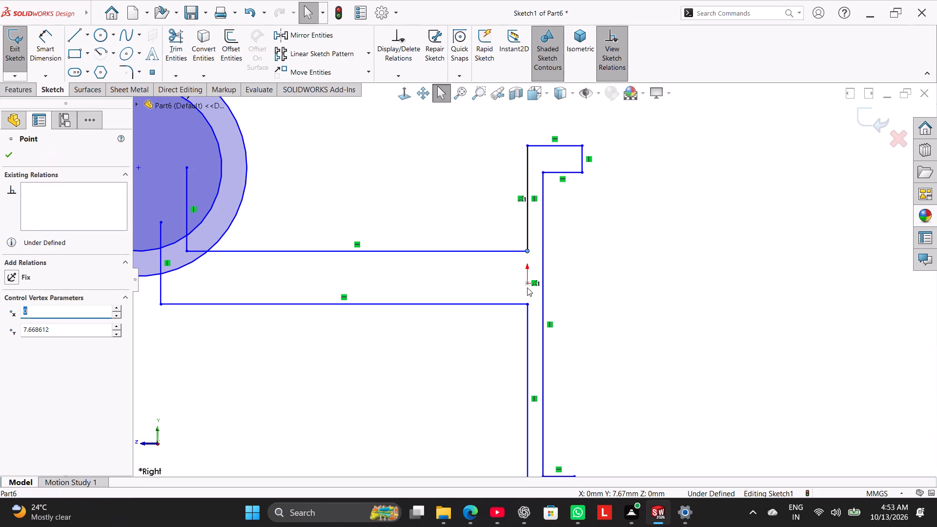
ctrl+click(528, 286)
click(31, 359)
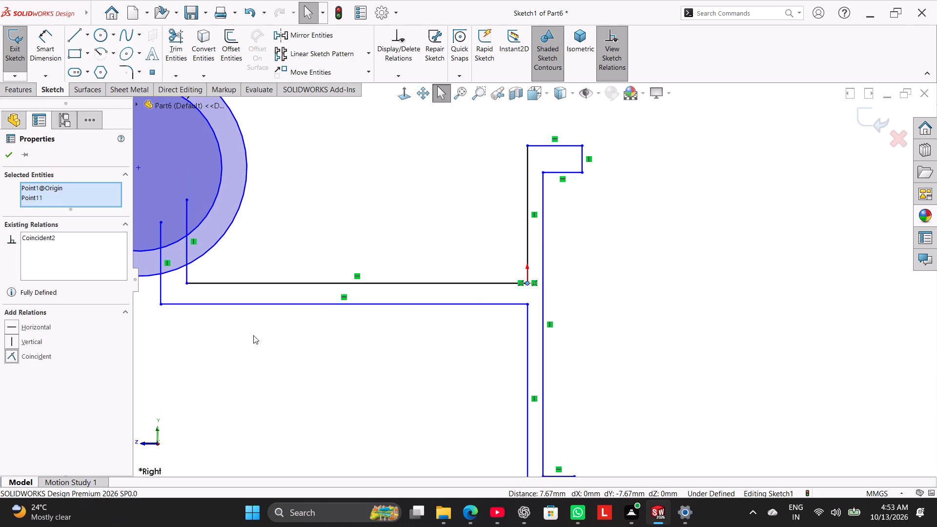
click(678, 217)
click(619, 62)
Dimension the upright's vertical line above the arm as 70 mm and leave the Smart Dimension command.
scroll(640, 280, up, 2)
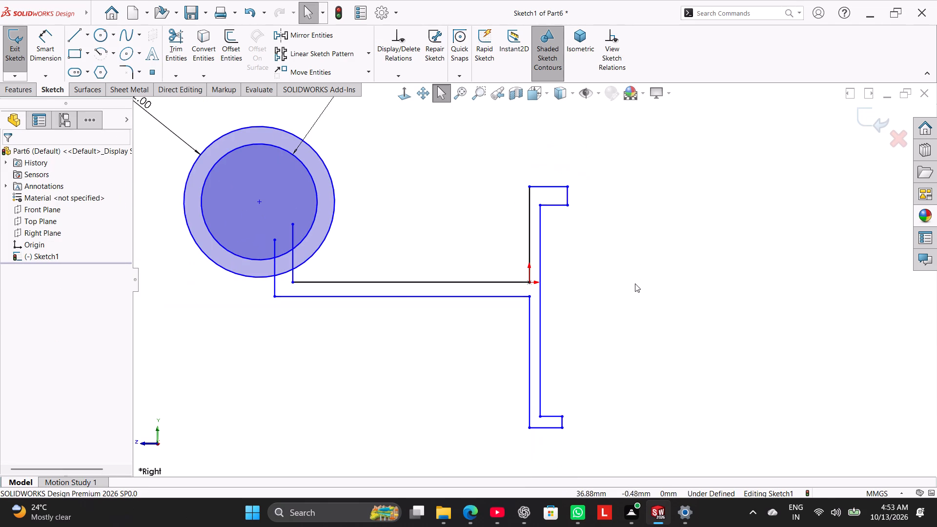
click(595, 290)
click(58, 41)
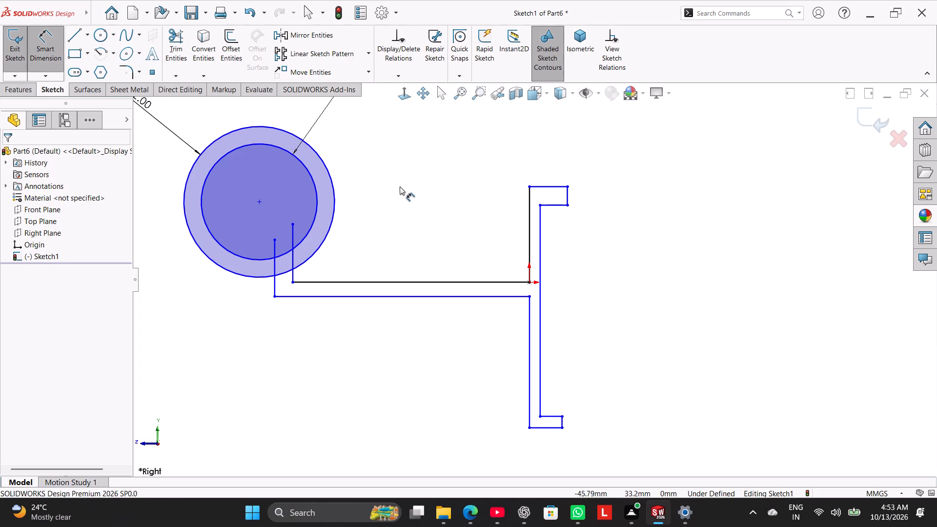
click(530, 201)
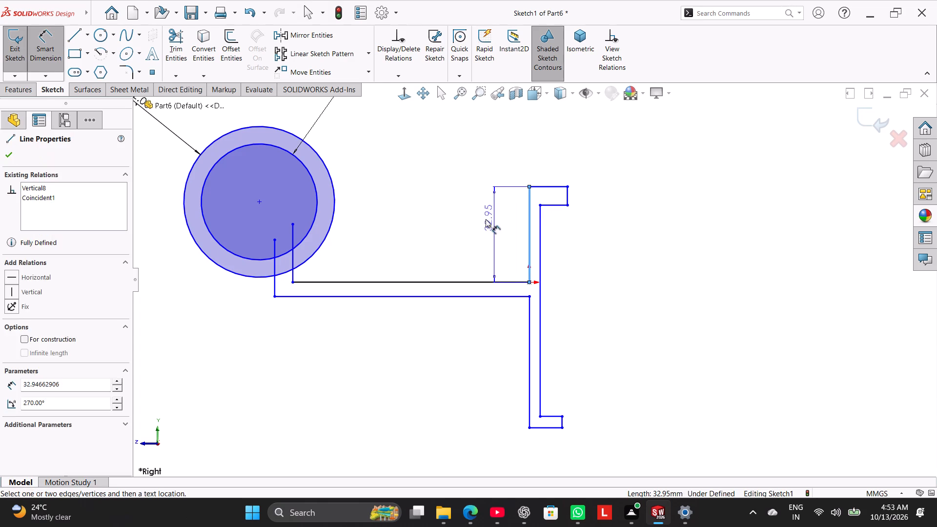
click(482, 219)
key(7)
key(0)
key(Return)
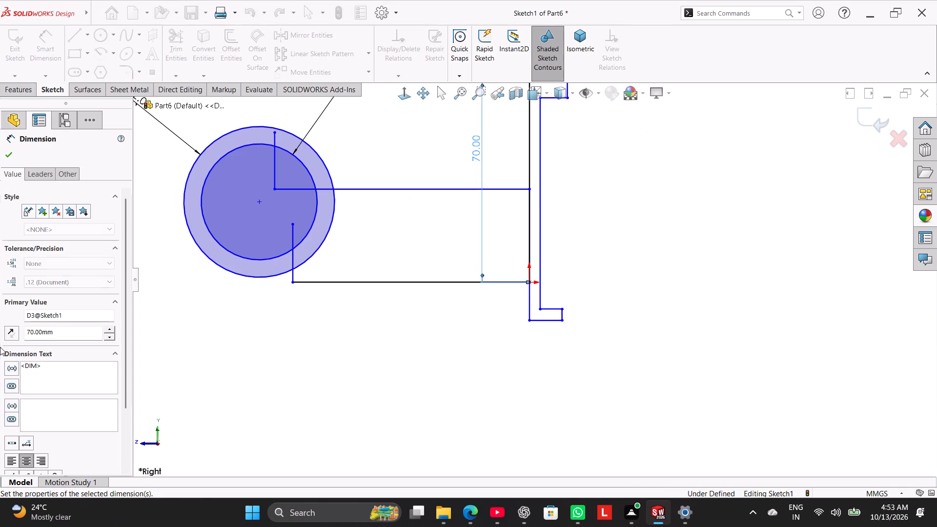
scroll(526, 206, up, 3)
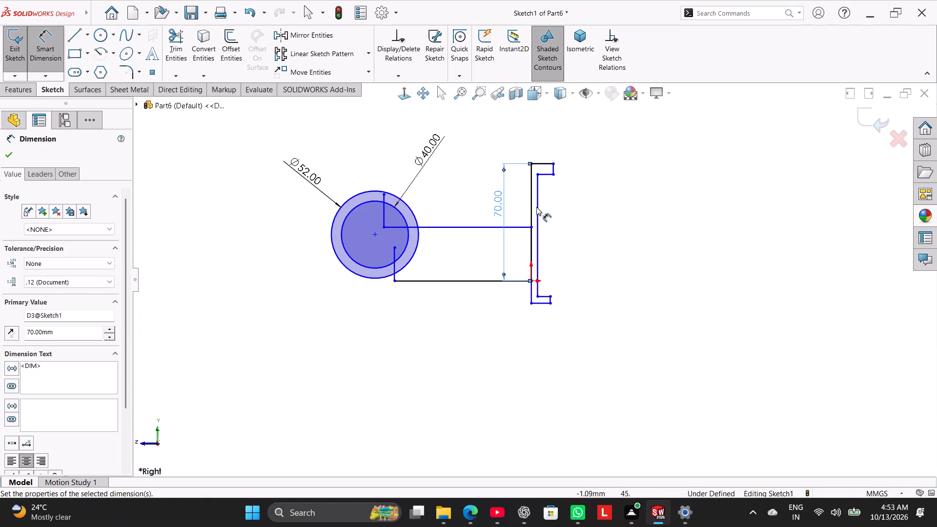
scroll(562, 221, down, 1)
click(564, 224)
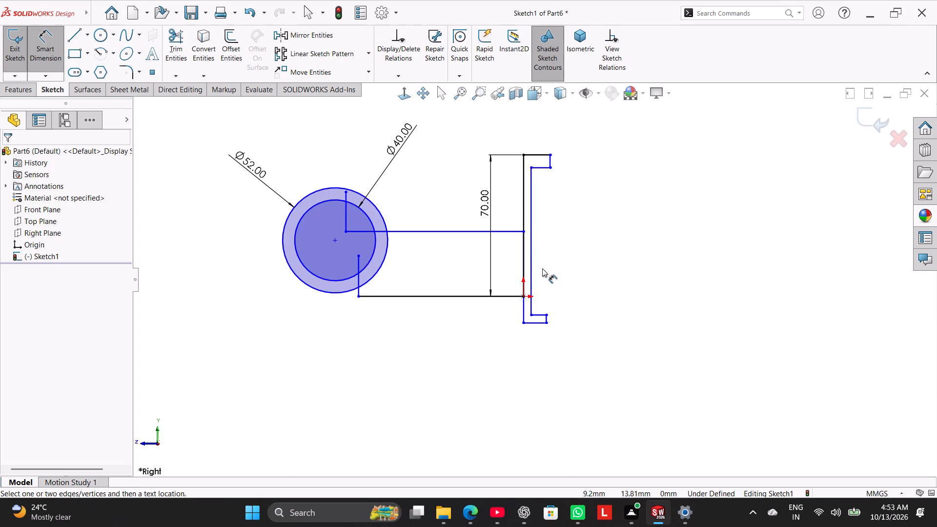
right_click(470, 330)
click(508, 368)
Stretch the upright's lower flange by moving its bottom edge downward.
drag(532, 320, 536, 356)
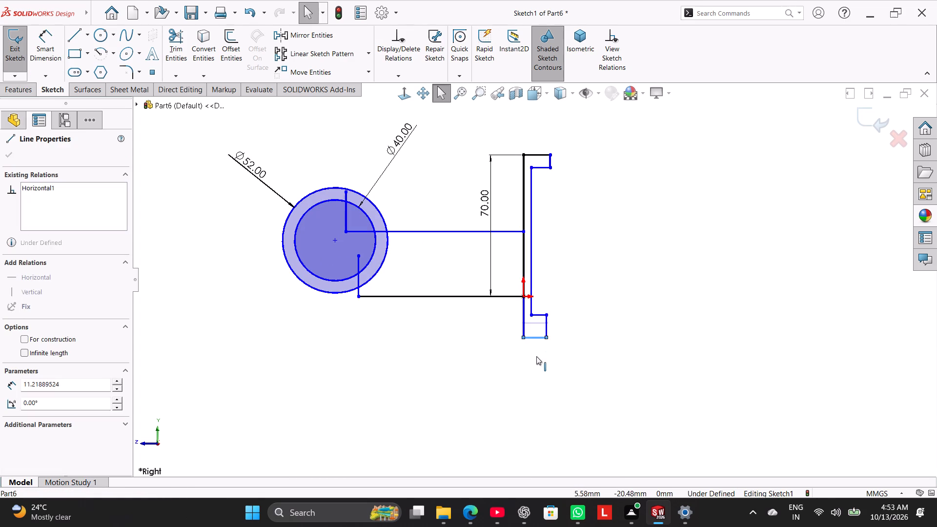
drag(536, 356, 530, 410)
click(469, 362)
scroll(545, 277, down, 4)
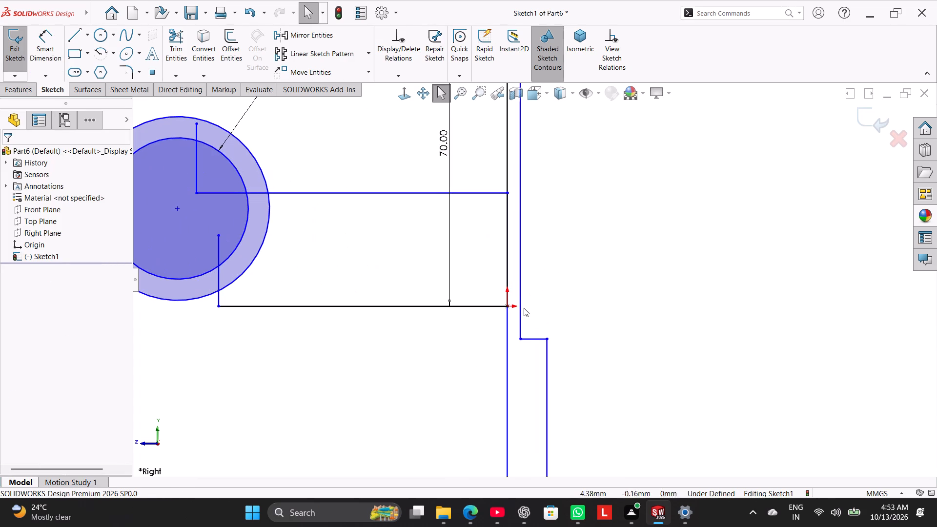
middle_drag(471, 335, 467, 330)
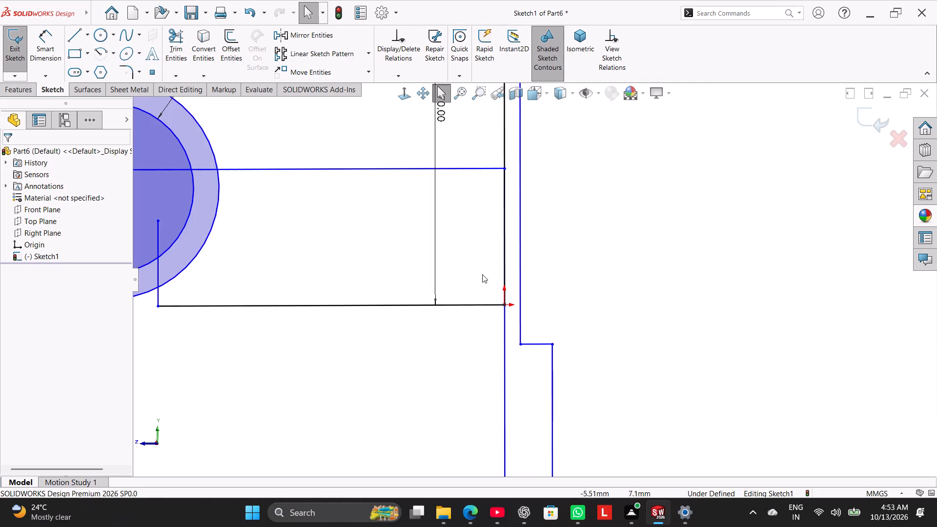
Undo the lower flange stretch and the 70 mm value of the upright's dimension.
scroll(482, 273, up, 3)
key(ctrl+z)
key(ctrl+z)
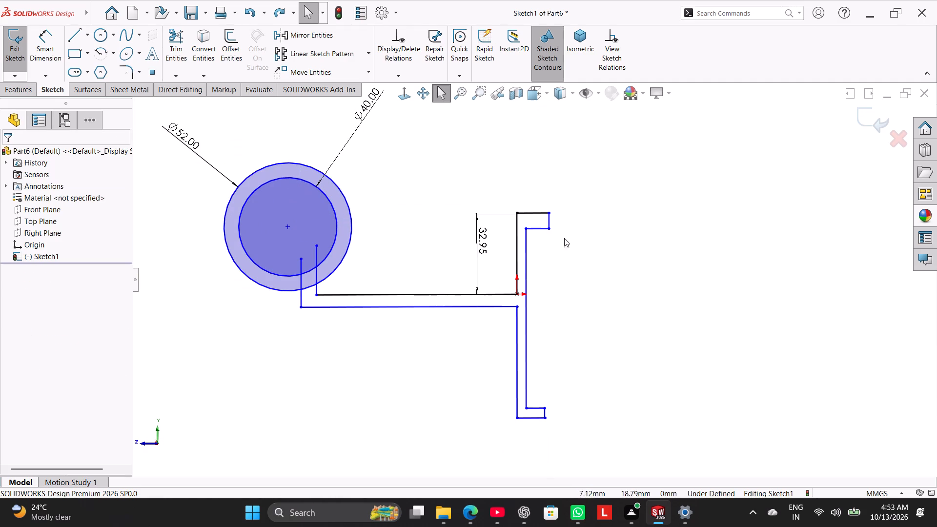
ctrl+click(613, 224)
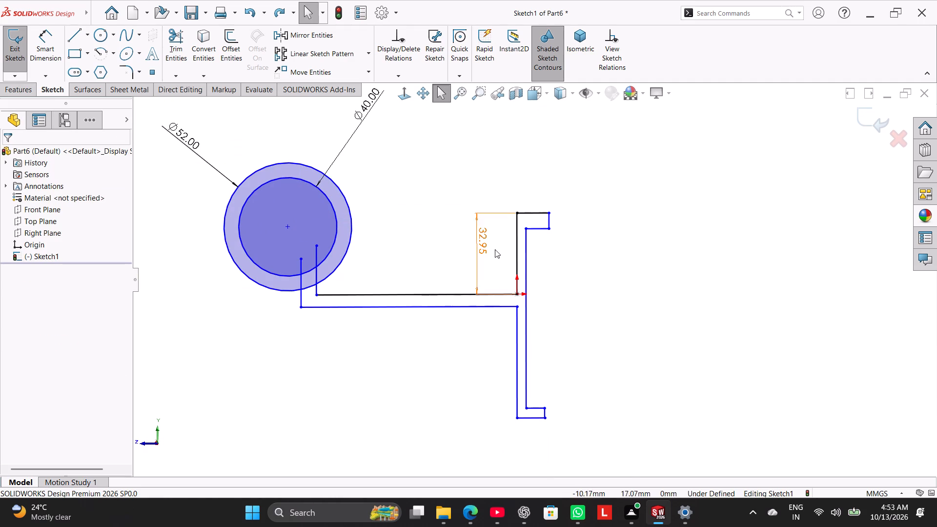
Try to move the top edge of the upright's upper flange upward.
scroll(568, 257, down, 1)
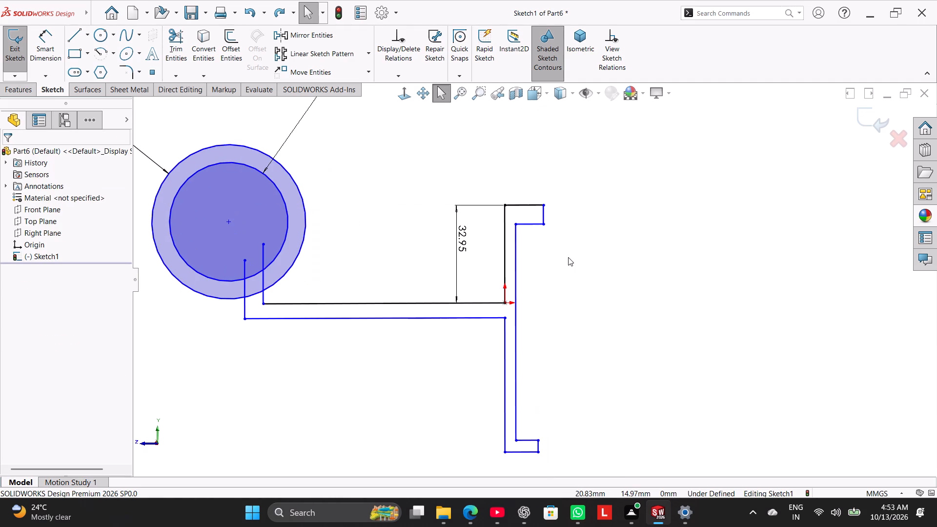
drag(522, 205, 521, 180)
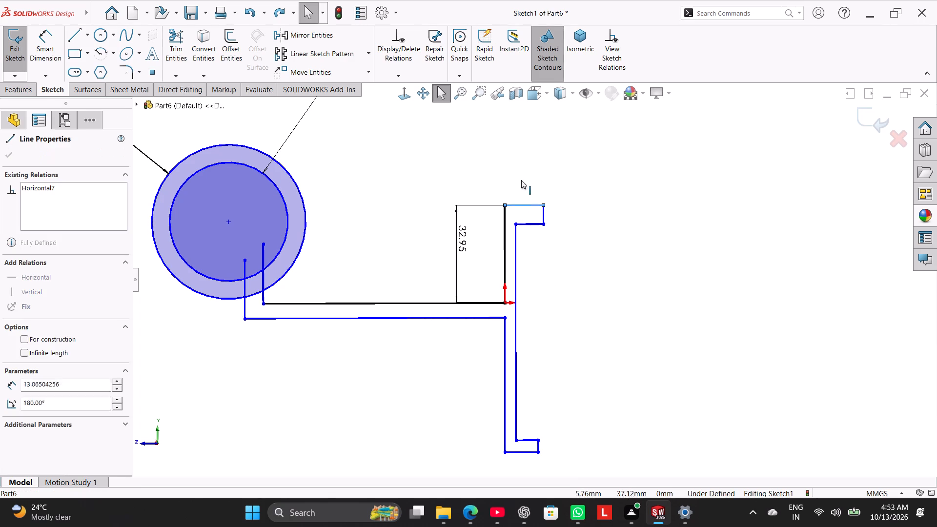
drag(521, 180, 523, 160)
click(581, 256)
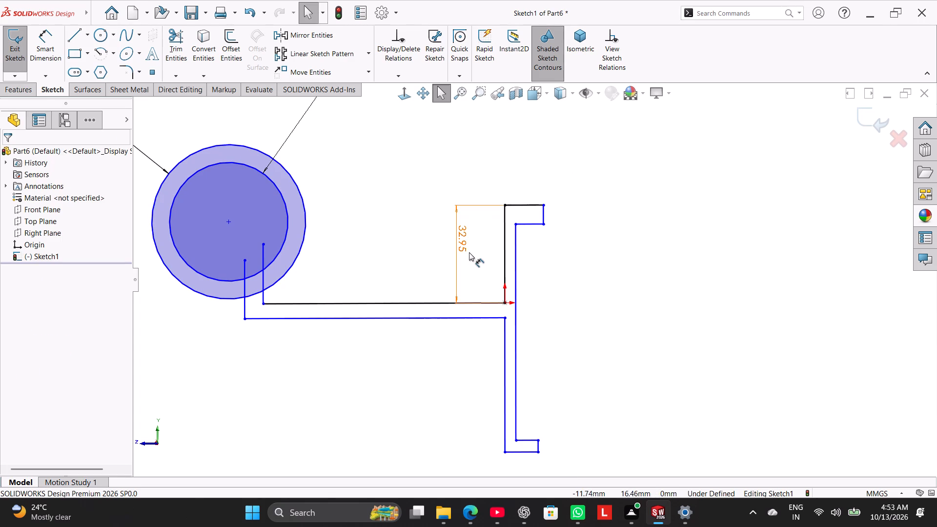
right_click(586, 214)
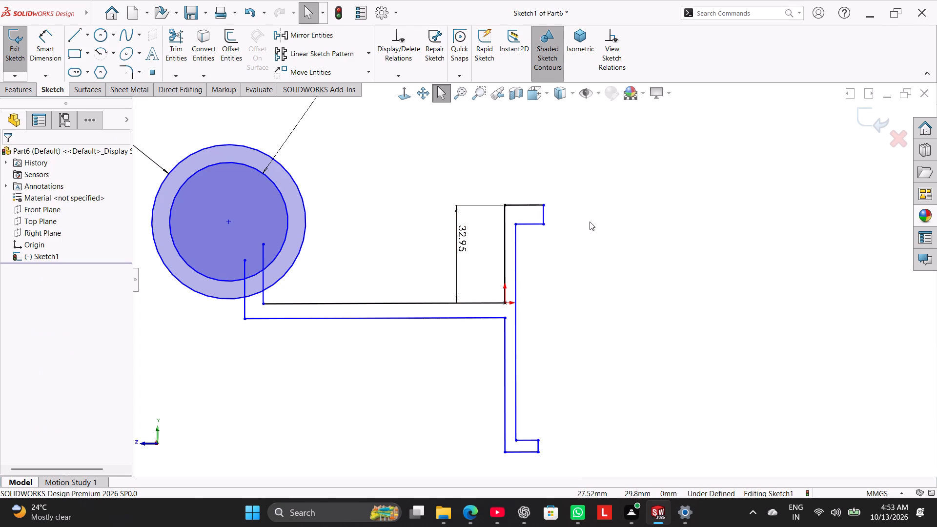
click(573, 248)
Move the arm's lower horizontal line further down to widen the gap below its upper line.
drag(487, 319, 487, 328)
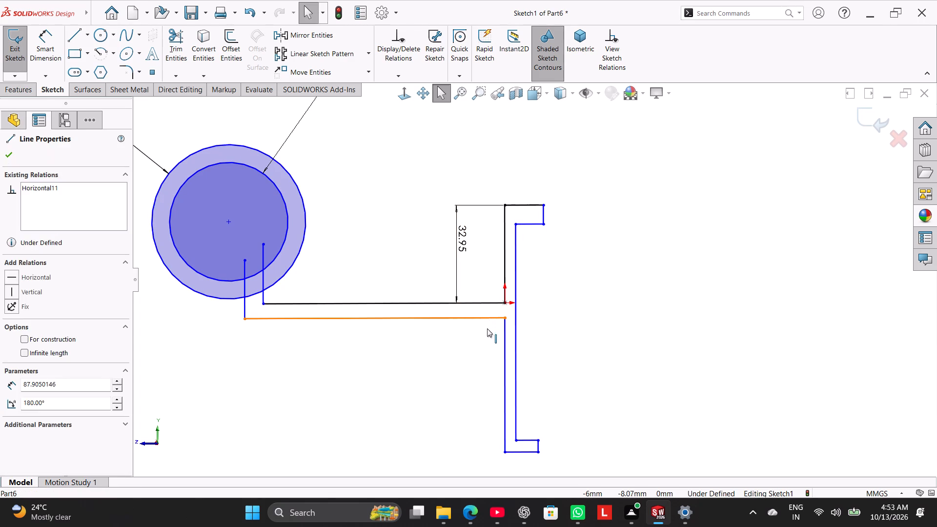
drag(487, 328, 487, 337)
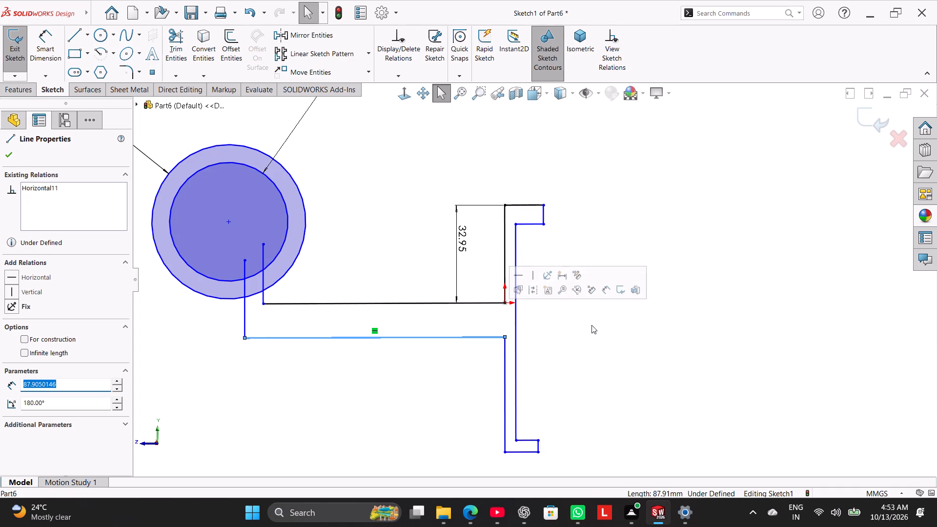
click(591, 325)
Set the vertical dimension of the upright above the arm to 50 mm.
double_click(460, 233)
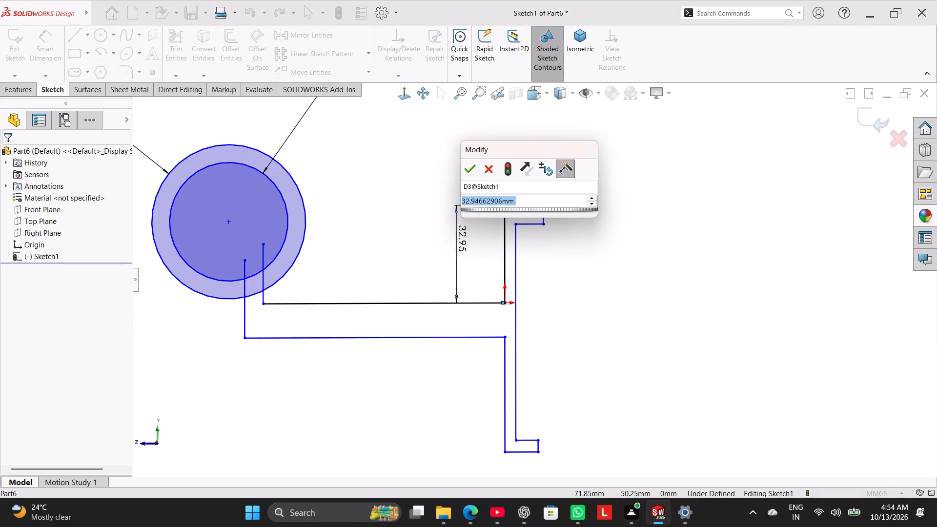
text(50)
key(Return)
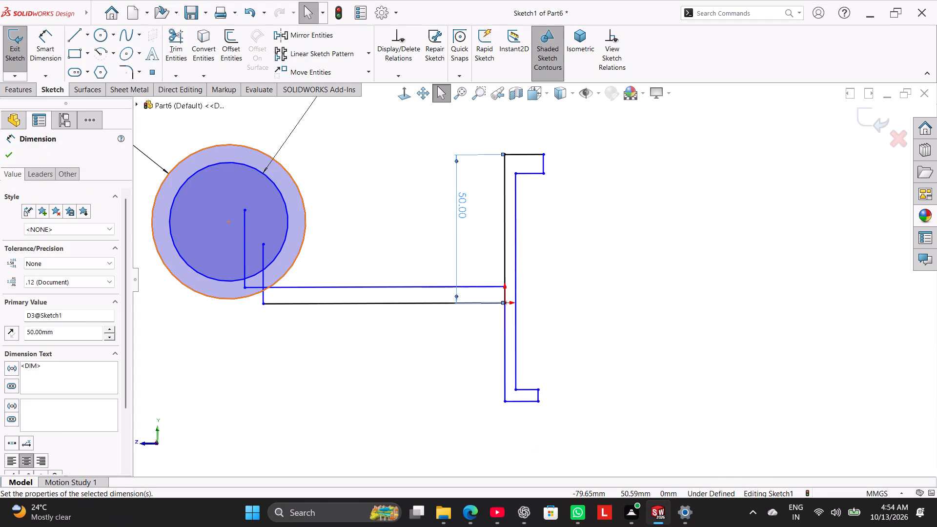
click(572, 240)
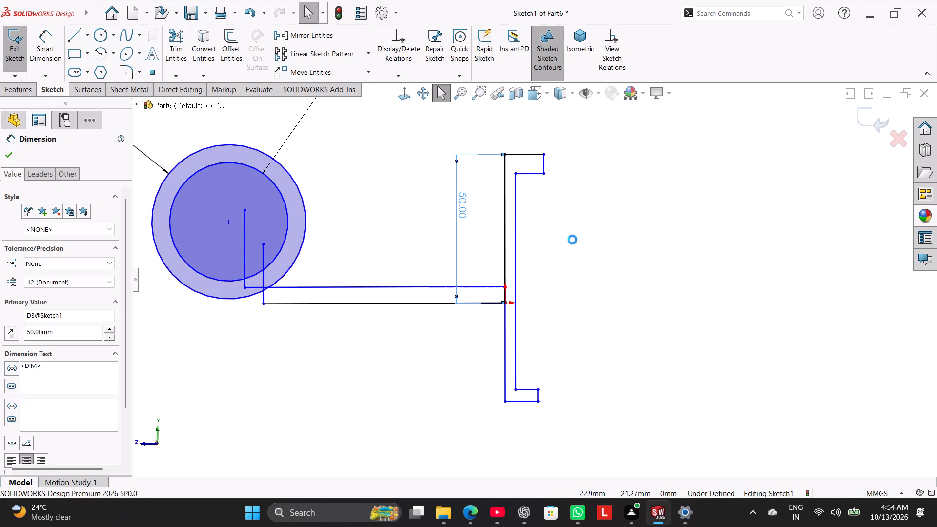
Move the arm's lower horizontal line back down below its upper line.
drag(485, 289, 476, 343)
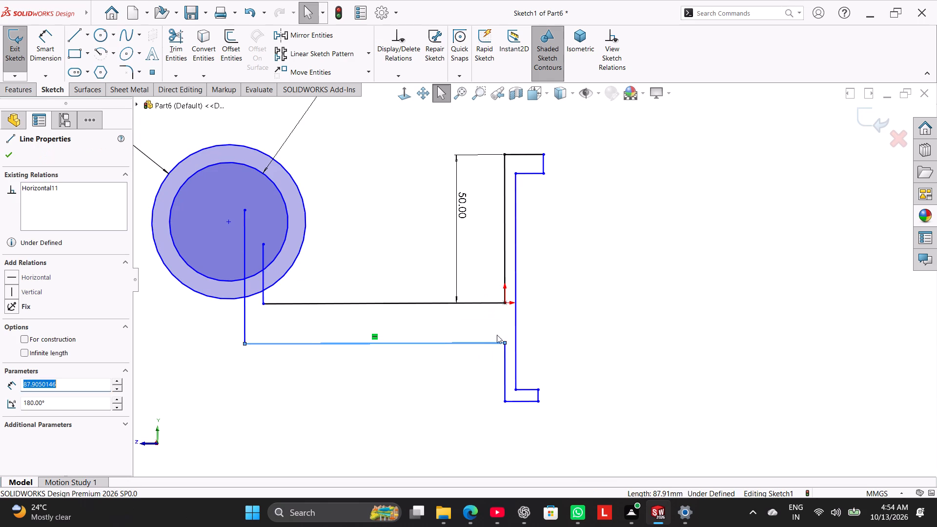
click(570, 282)
Set the vertical dimension of the upright above the arm to 70 mm.
double_click(461, 206)
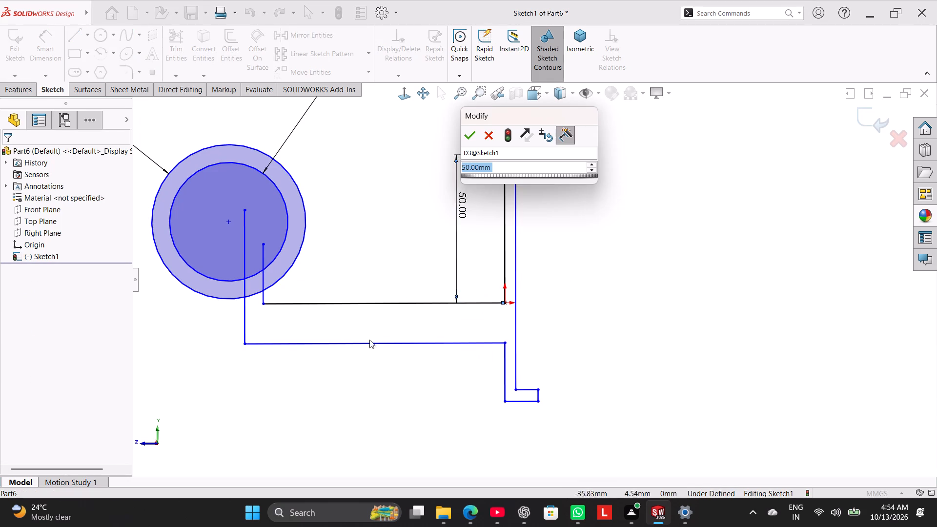
text(70)
key(Return)
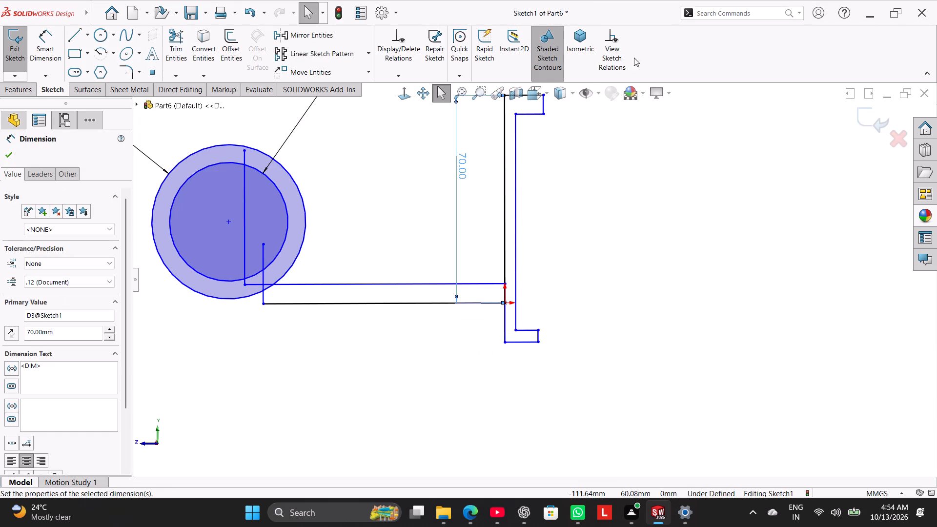
scroll(493, 199, up, 3)
right_click(595, 140)
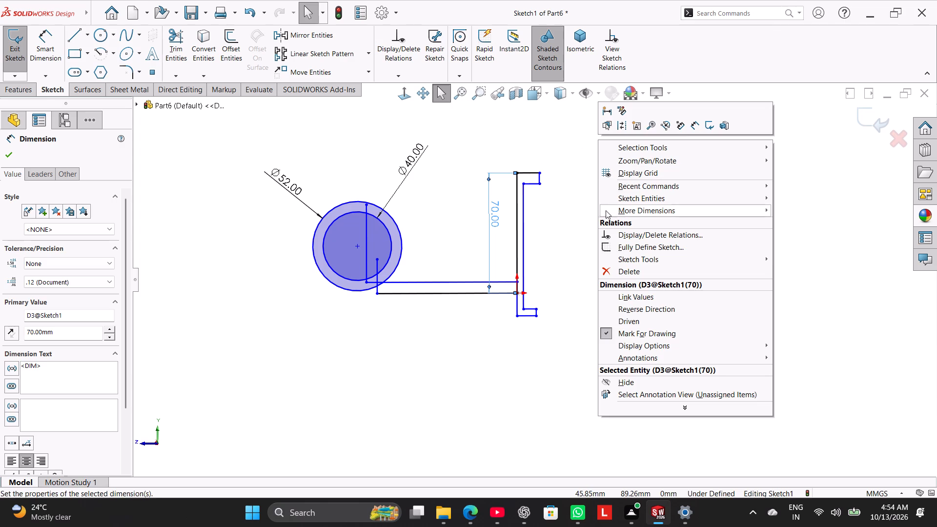
drag(566, 159, 565, 154)
Move the concentric circles upward until their centre is nearly level with the upright's top edge.
drag(355, 247, 350, 177)
click(569, 229)
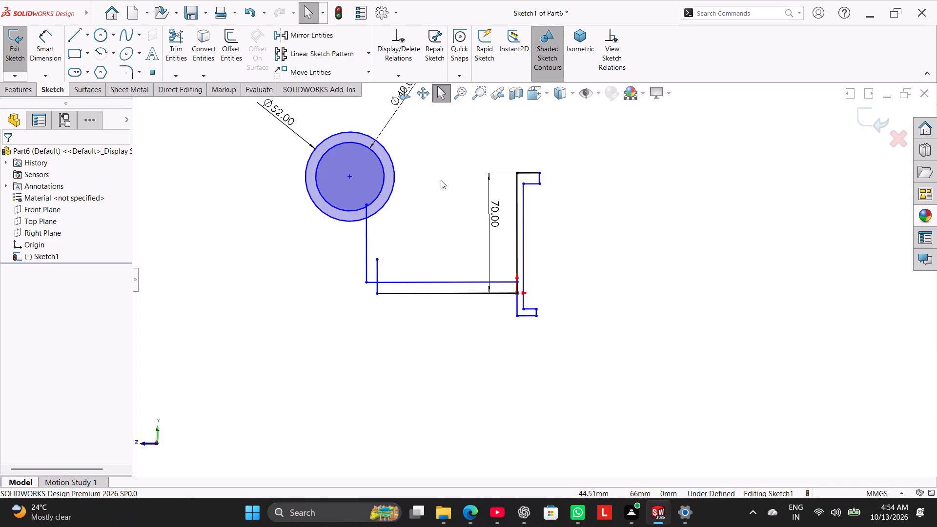
Make the circles' shared centre coincident with the top edge line of the upright's upper flange.
ctrl+click(351, 174)
ctrl+click(529, 175)
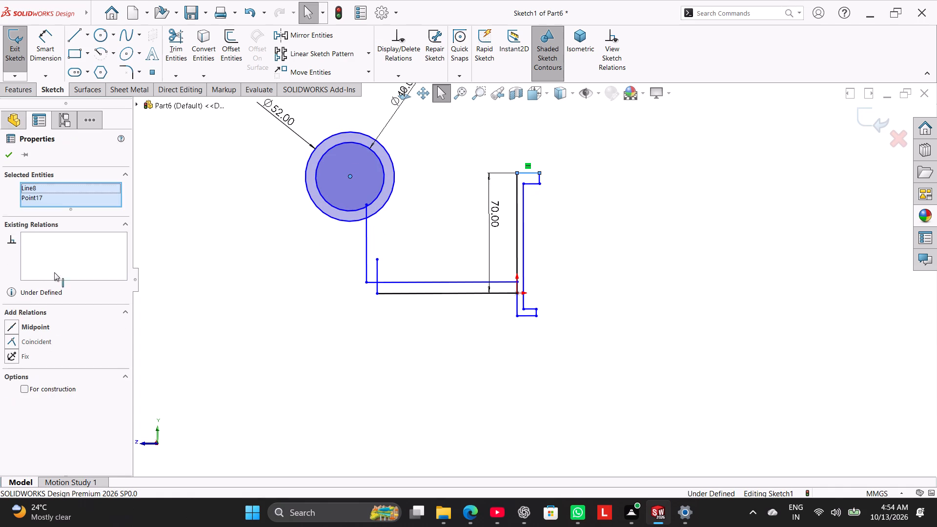
click(35, 342)
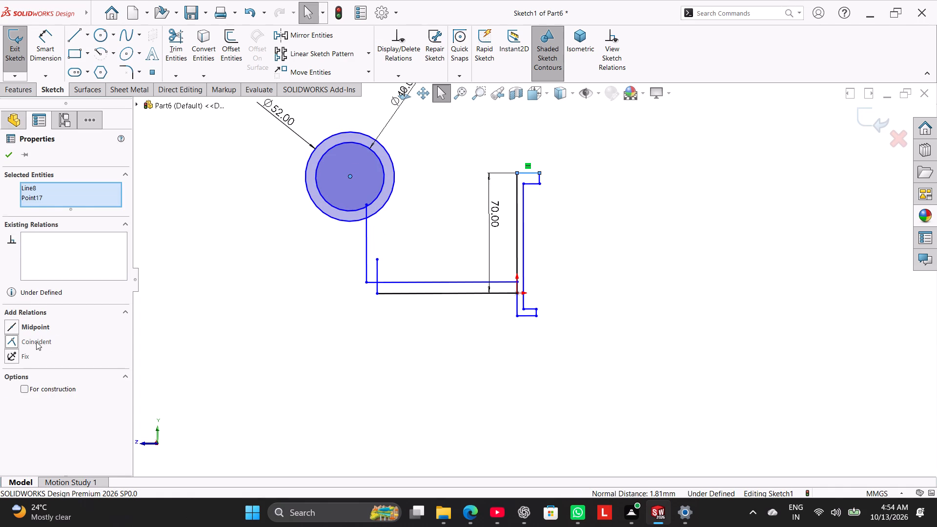
click(183, 308)
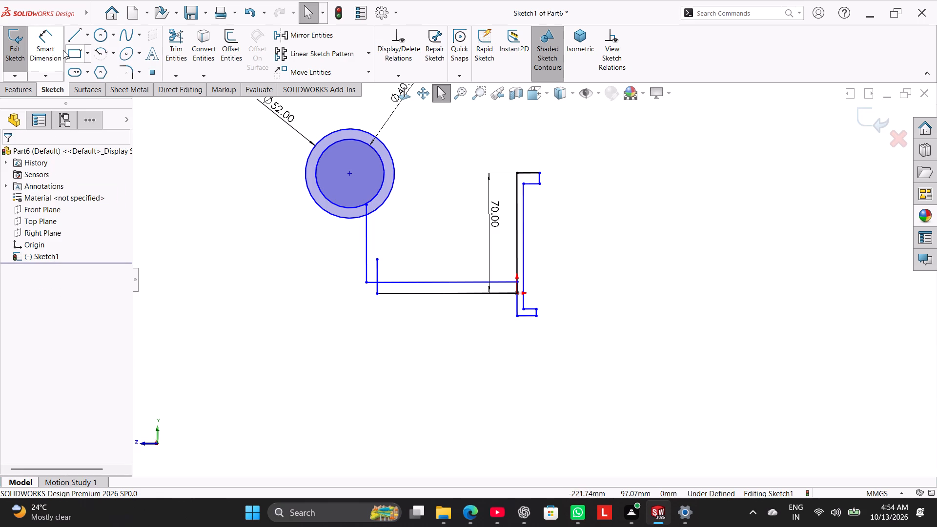
Dimension the upright's top flange edge with a length of 44 mm.
scroll(508, 170, down, 2)
click(54, 41)
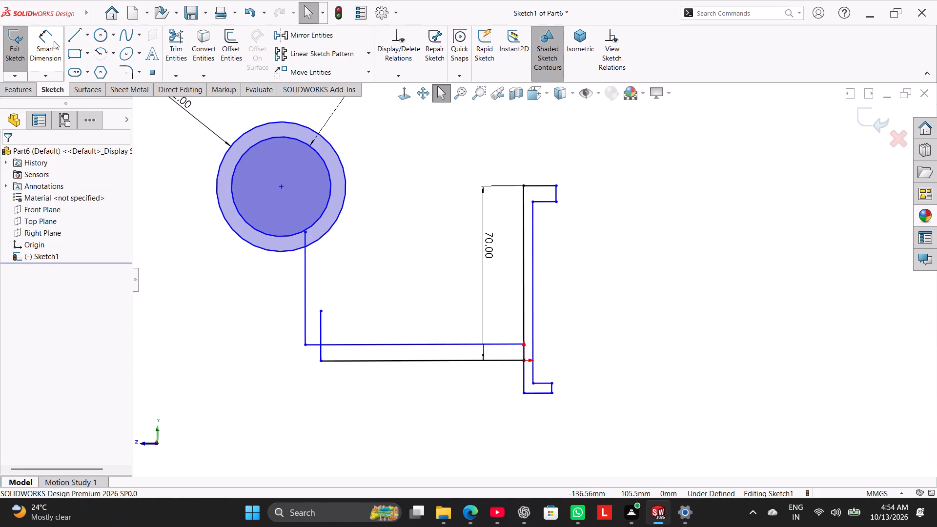
click(543, 186)
click(541, 162)
text(44)
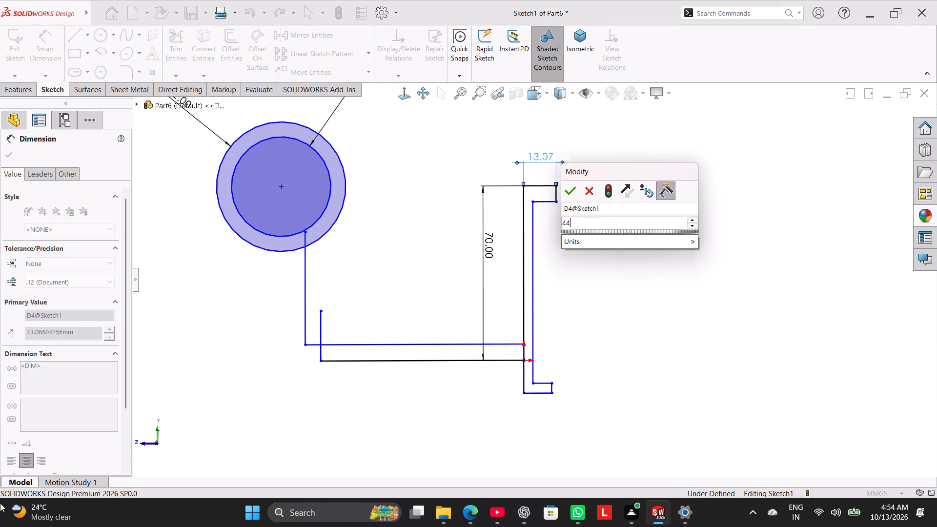
key(Return)
right_click(805, 189)
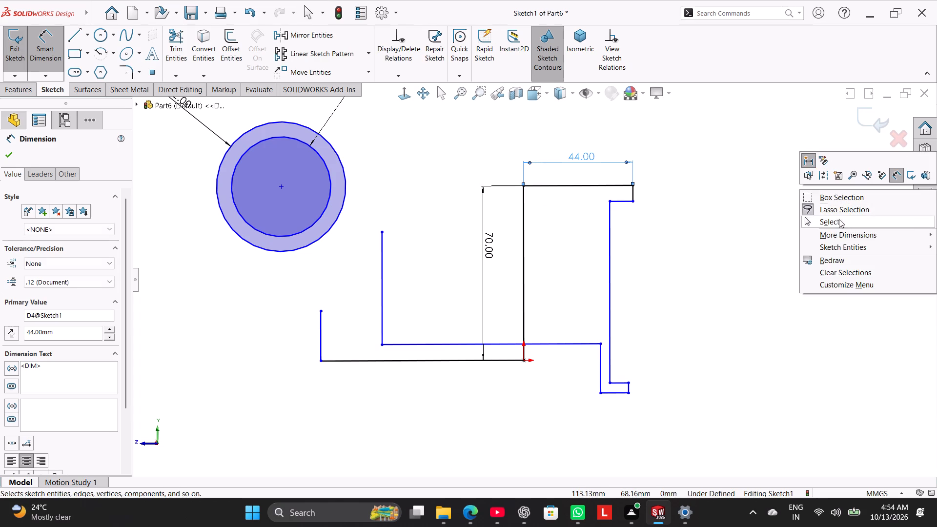
click(840, 224)
Set the horizontal distance between the circles' shared centre and the upper flange's short end line to 300 mm.
click(51, 48)
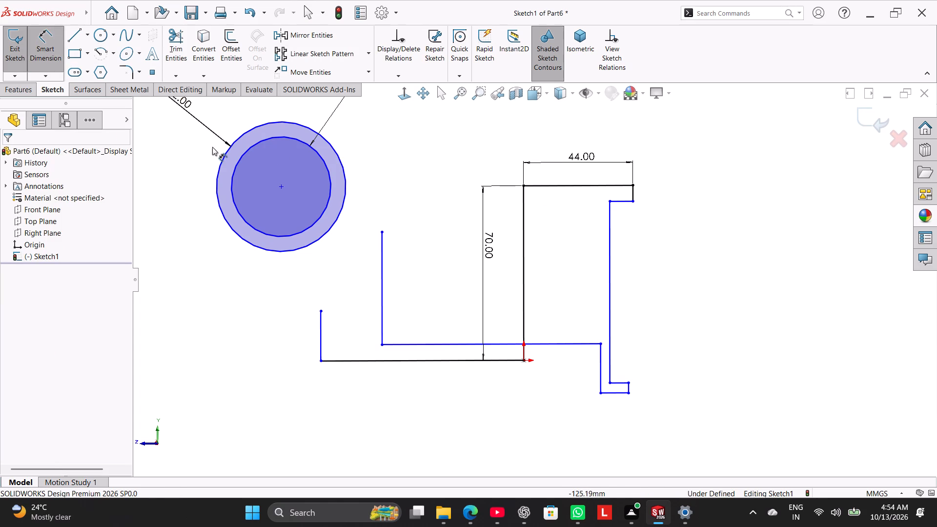
click(281, 185)
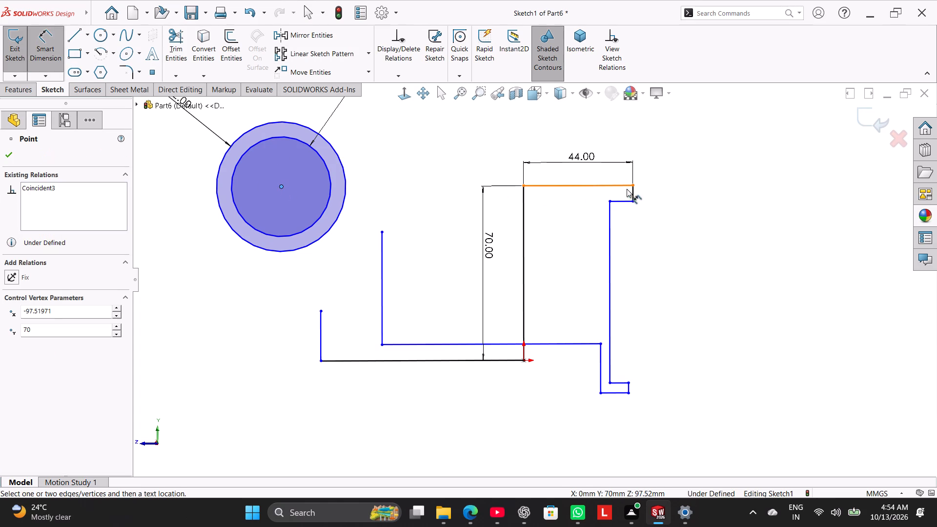
click(632, 195)
click(503, 131)
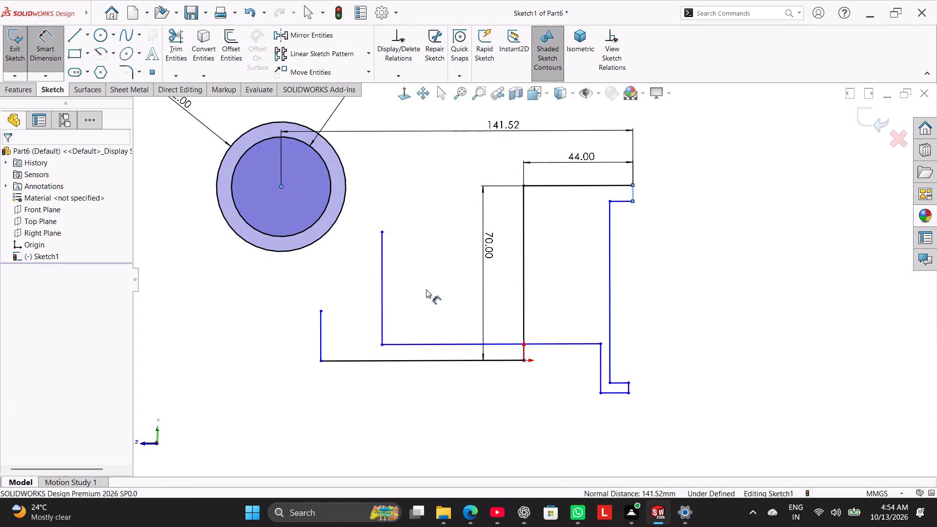
text(300)
key(Return)
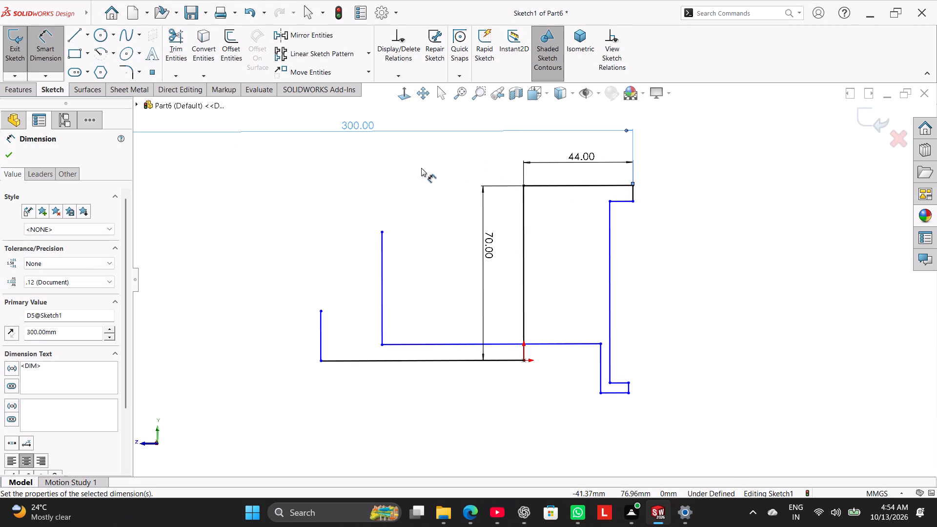
scroll(412, 183, up, 5)
right_click(402, 183)
click(435, 212)
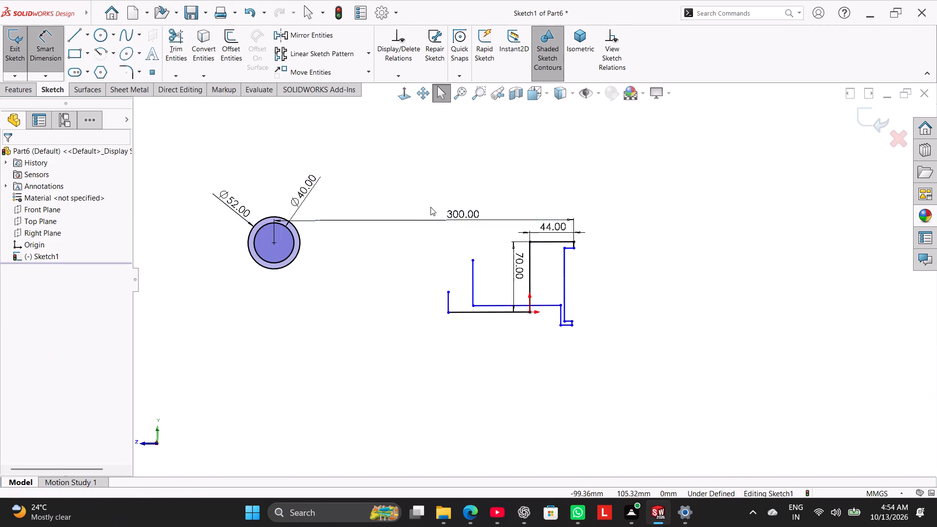
Move the arm's horizontal line that joins the lower flange down below the arm's other horizontal line.
scroll(396, 303, down, 2)
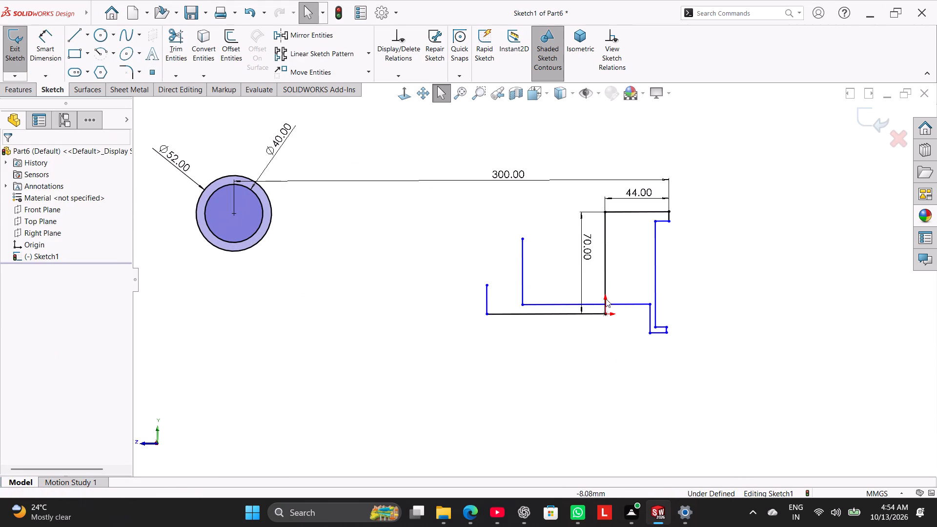
drag(592, 305, 581, 341)
click(581, 342)
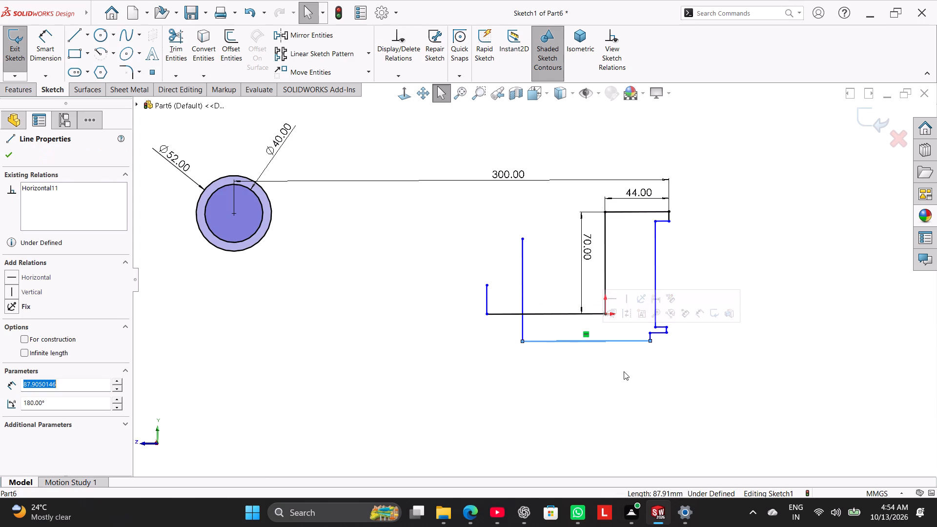
click(626, 375)
Move the upright's inner vertical line closer to the 70 mm vertical line to narrow the upright.
drag(655, 273, 622, 263)
click(606, 368)
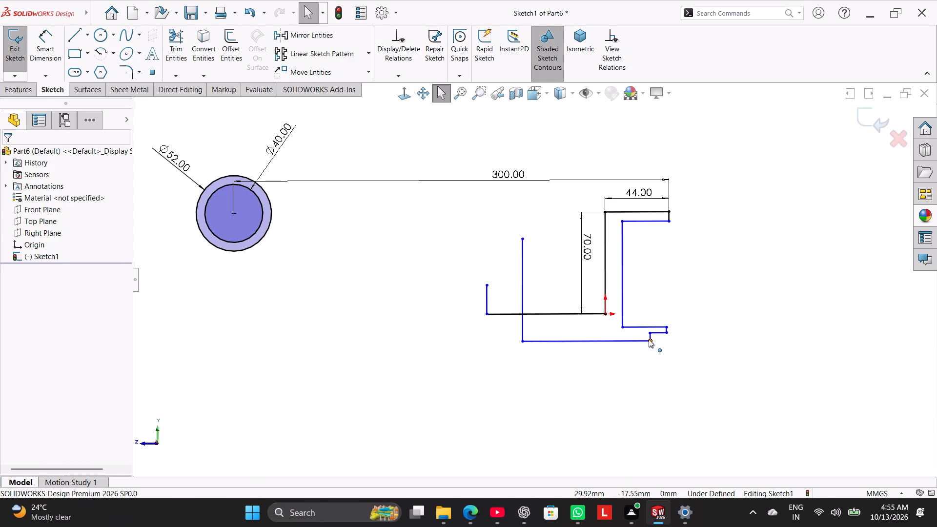
Move the short vertical line between the arm and the lower flange until it nearly lines up with the 70 mm vertical line.
scroll(649, 332, down, 2)
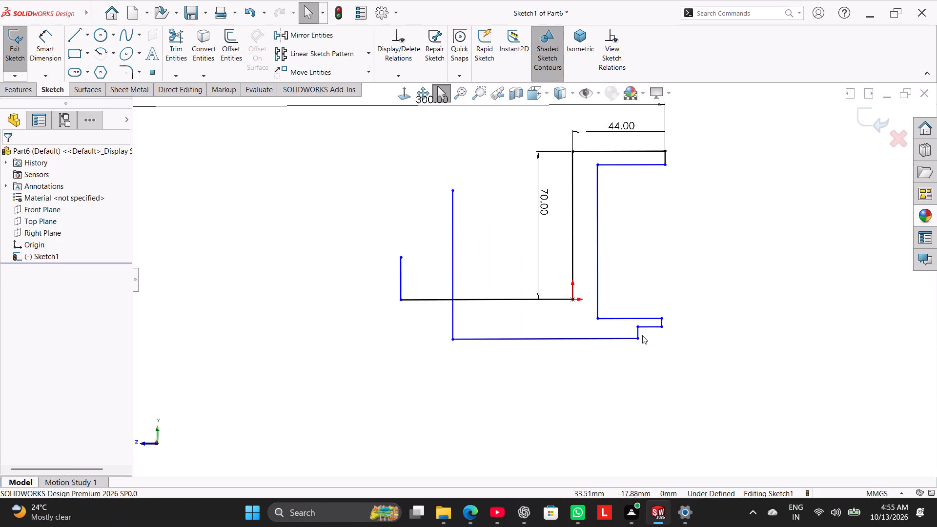
drag(639, 332, 571, 324)
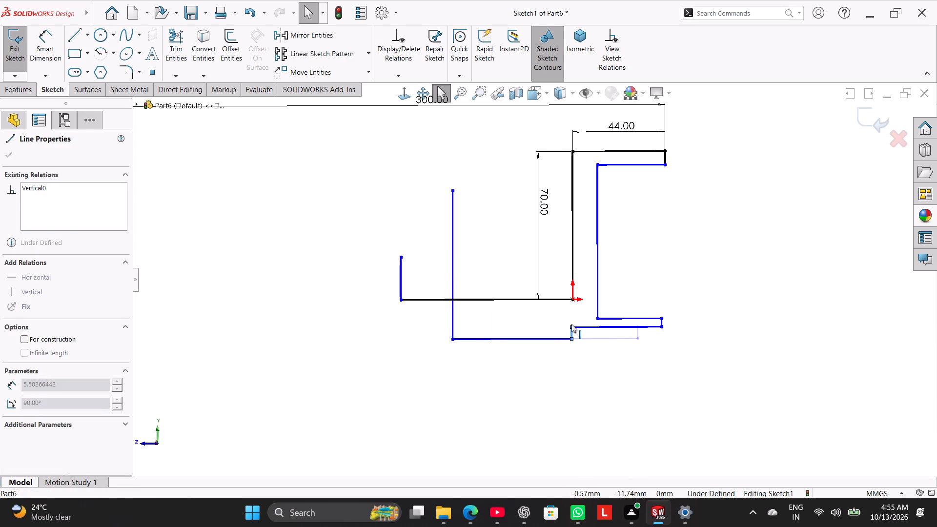
drag(571, 324, 572, 324)
click(644, 271)
Move the lower flange's upper horizontal line up to slightly above the level of the origin.
drag(615, 318, 614, 284)
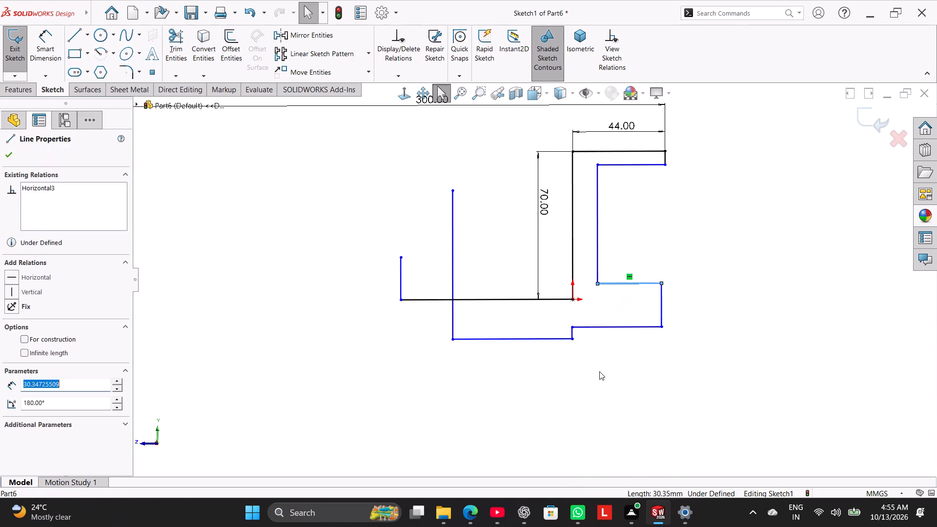
click(599, 375)
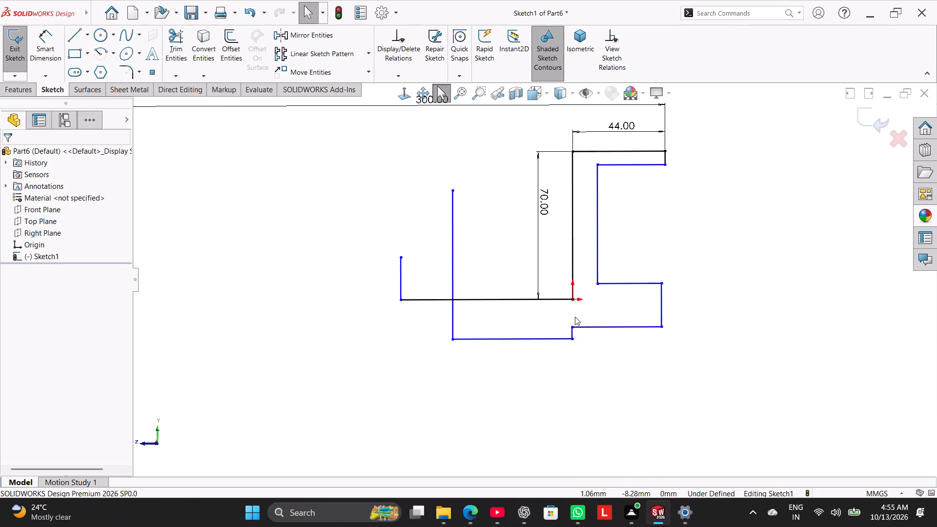
Make the short vertical line below the arm collinear with the upright's 70 mm vertical line.
scroll(575, 317, down, 2)
ctrl+click(568, 332)
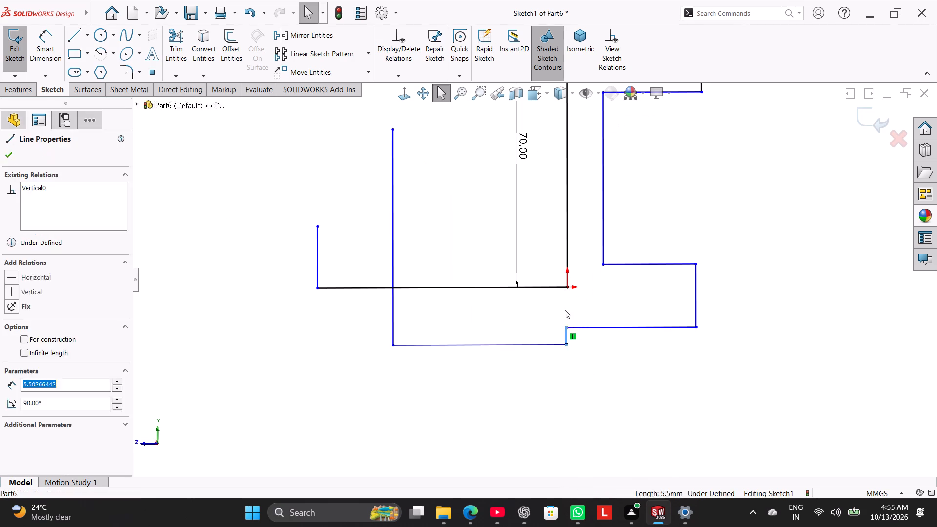
ctrl+click(566, 263)
click(28, 355)
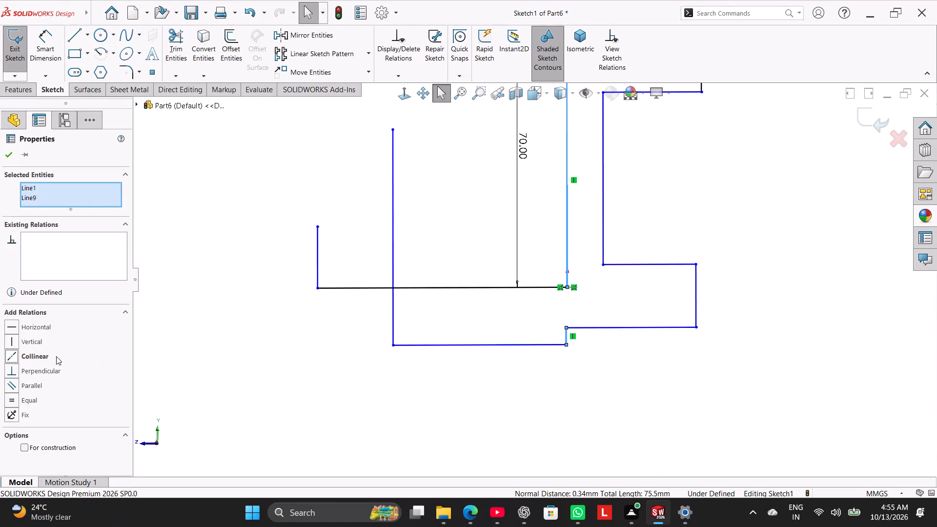
click(306, 400)
Move the lower flange's bottom horizontal line down until it sits below the arm's lower line.
scroll(610, 260, up, 3)
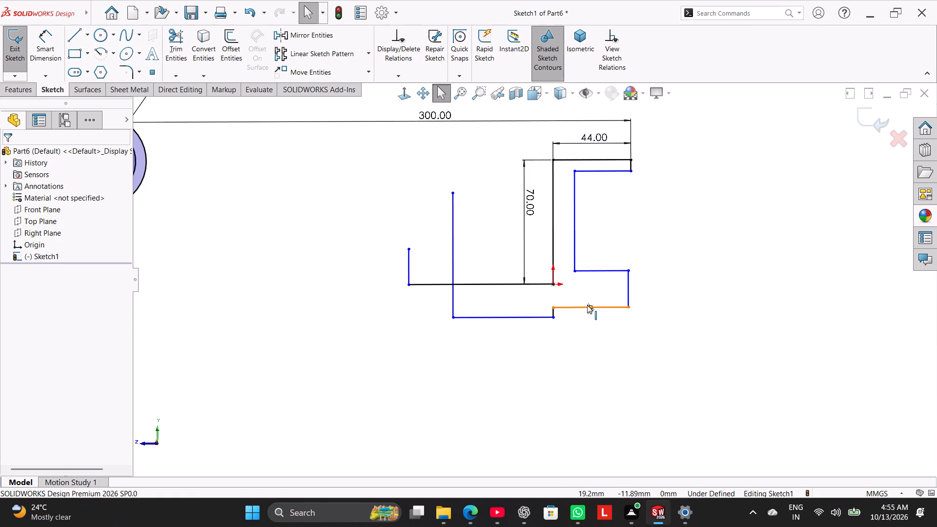
click(581, 318)
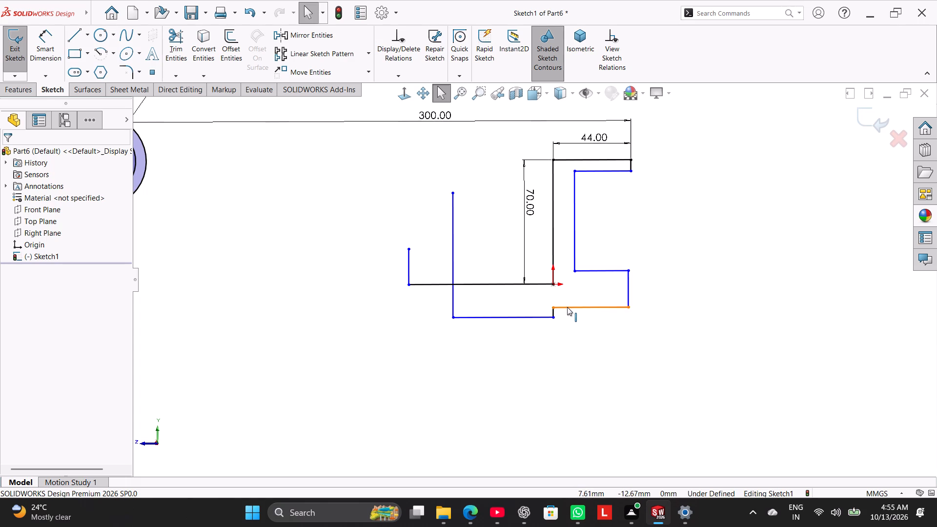
click(533, 348)
drag(574, 305, 583, 333)
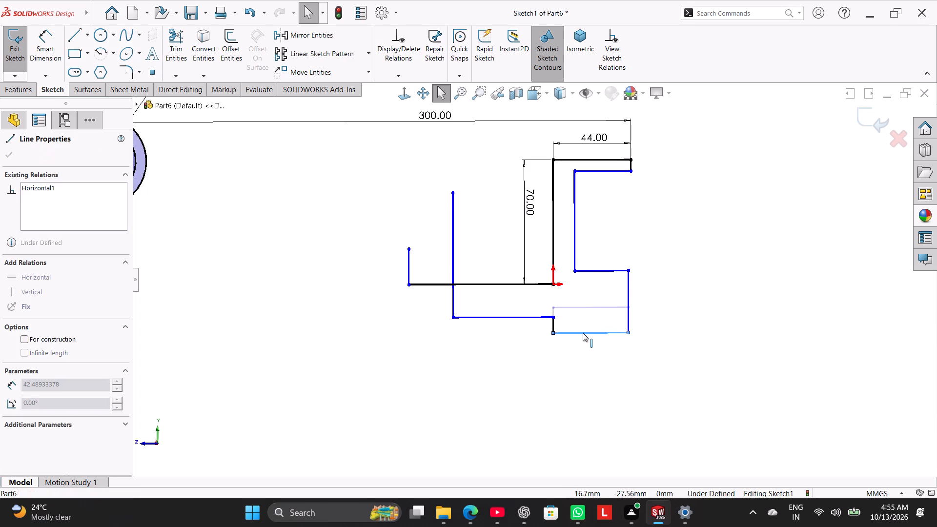
drag(583, 333, 595, 342)
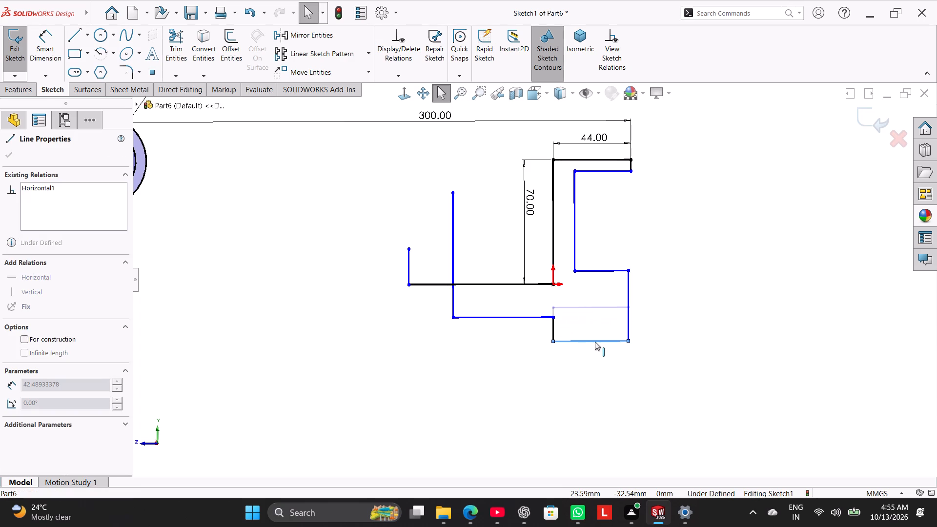
drag(595, 342, 596, 335)
click(565, 383)
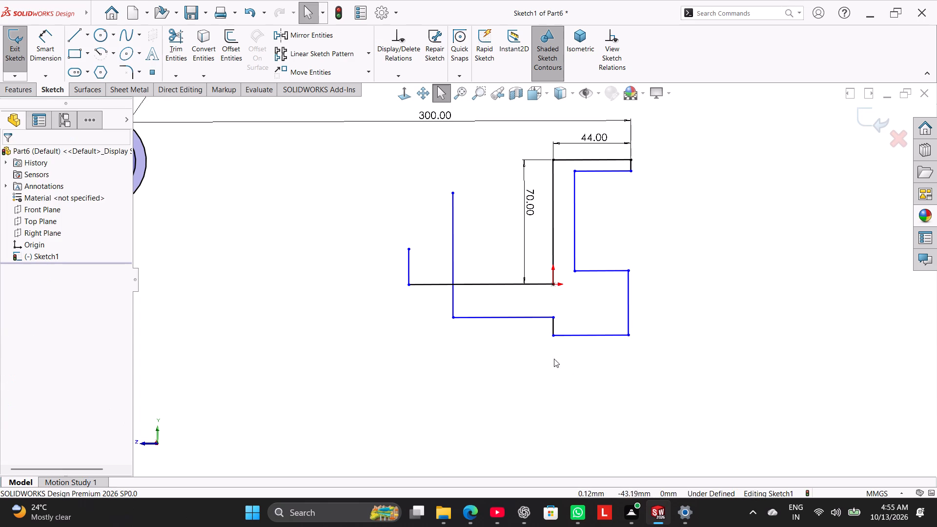
Dimension the overall height between the upper flange's top edge and the lower flange's bottom edge as 300 mm.
click(39, 45)
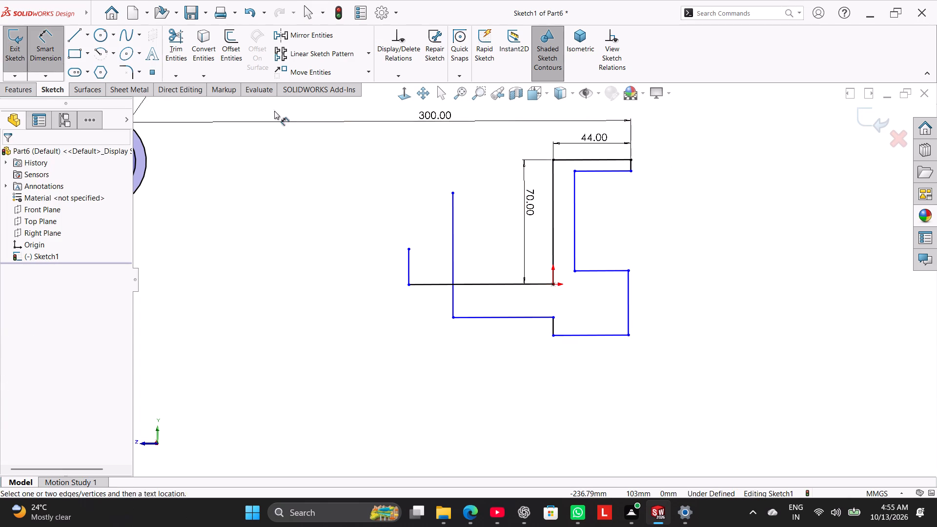
drag(615, 159, 616, 163)
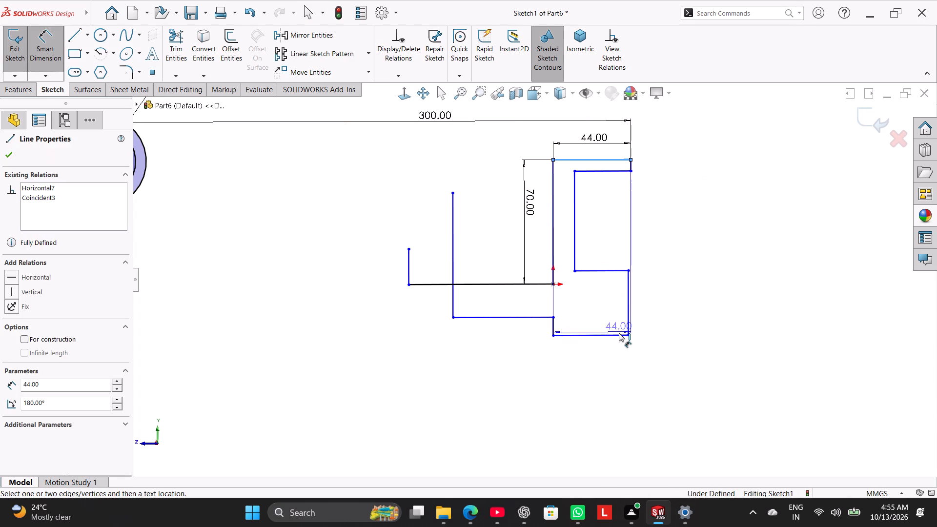
click(619, 336)
click(672, 263)
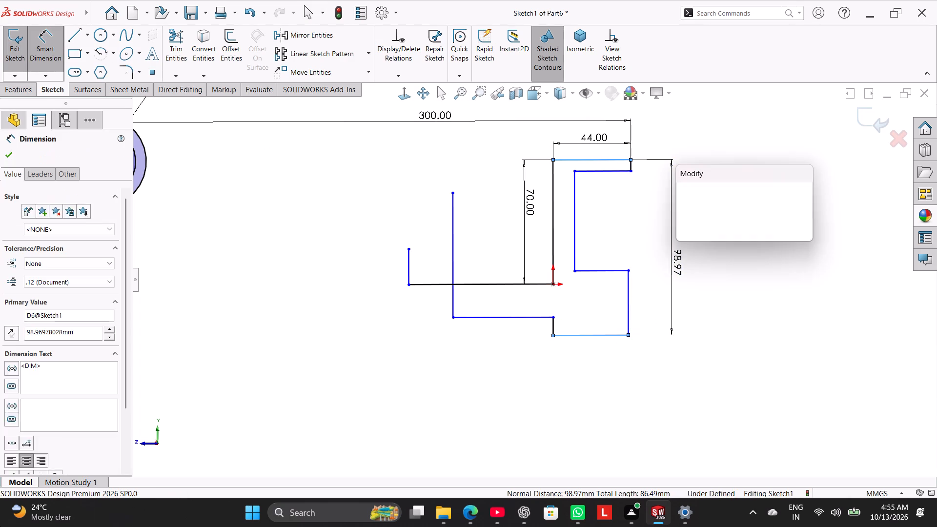
text(300)
key(Return)
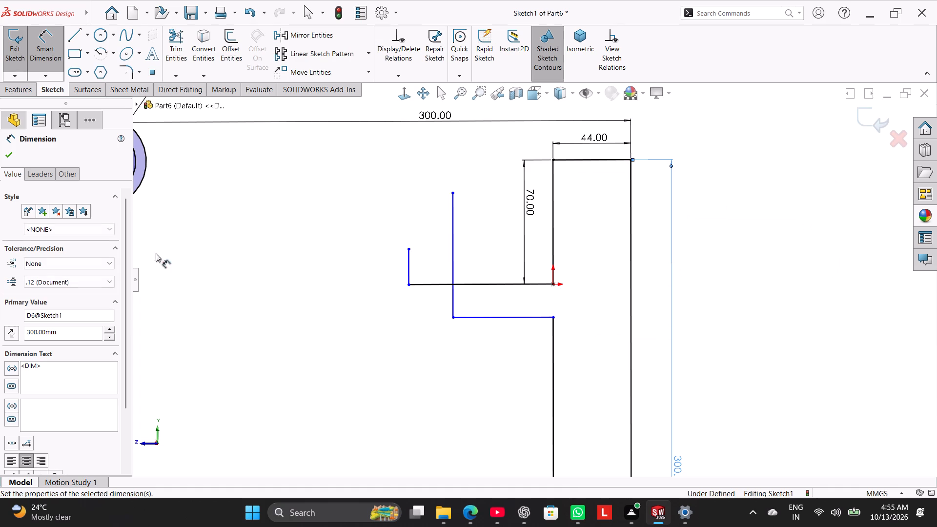
scroll(777, 334, up, 5)
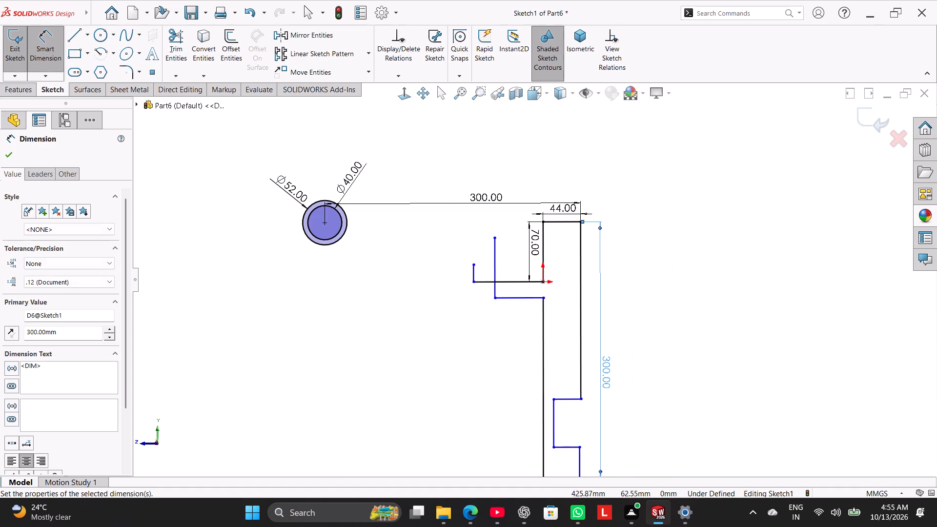
scroll(532, 357, up, 2)
scroll(532, 357, down, 1)
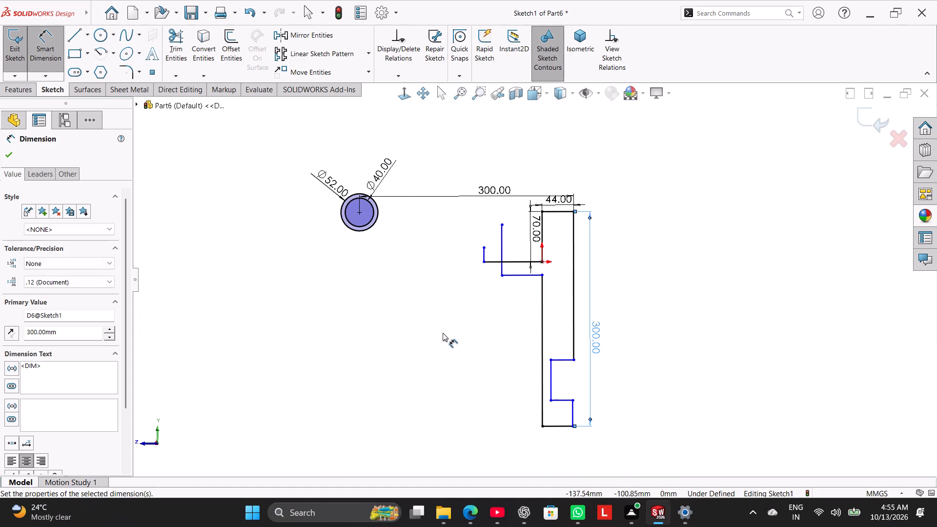
right_click(443, 333)
click(355, 350)
right_click(409, 342)
click(444, 374)
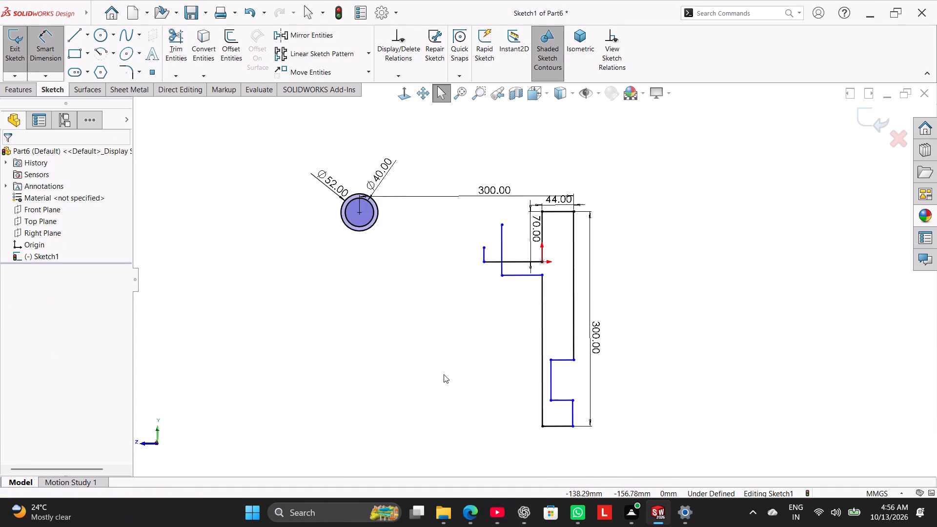
click(382, 316)
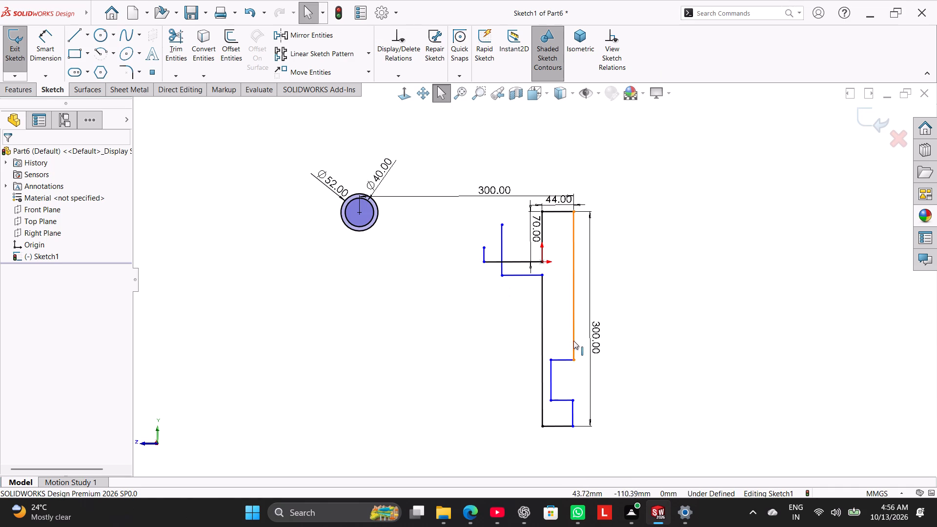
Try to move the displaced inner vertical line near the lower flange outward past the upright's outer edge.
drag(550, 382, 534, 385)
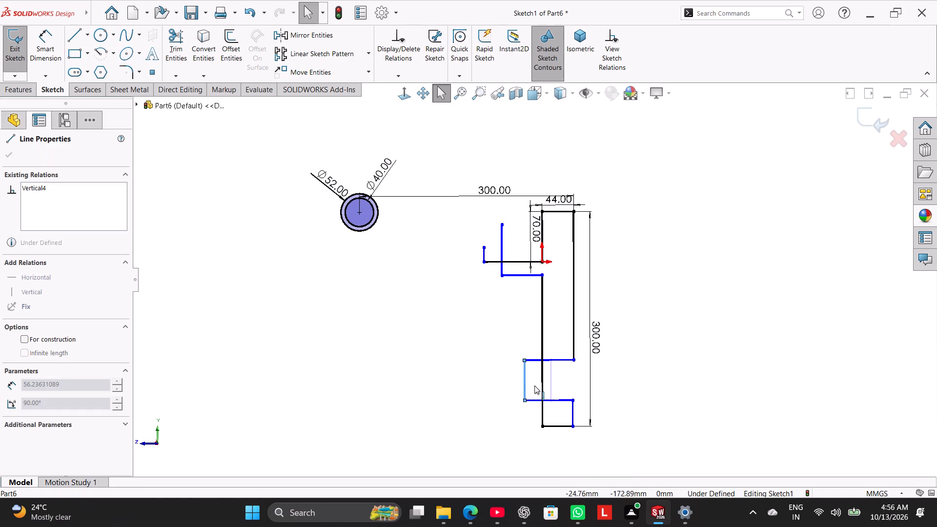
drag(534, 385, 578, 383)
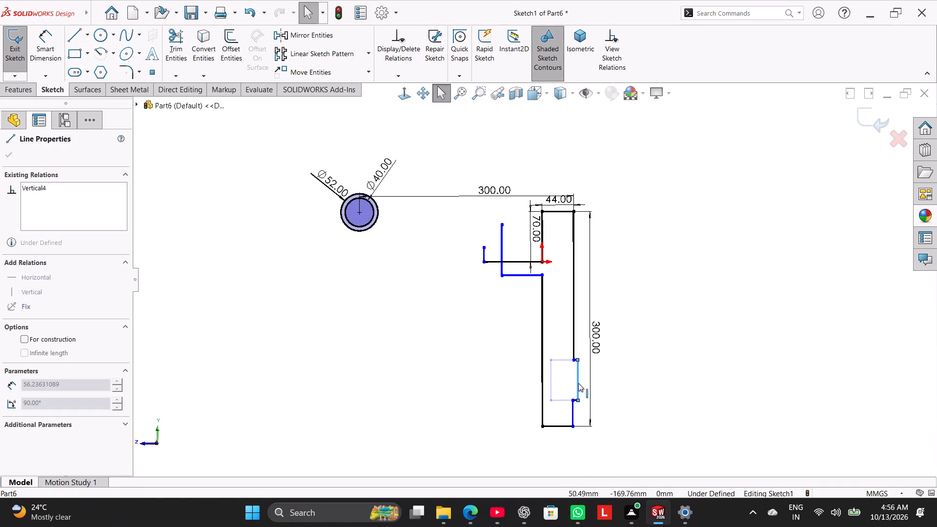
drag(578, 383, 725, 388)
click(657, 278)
Undo the inner vertical line's move and the 300 mm value of the overall height dimension.
key(ctrl+z)
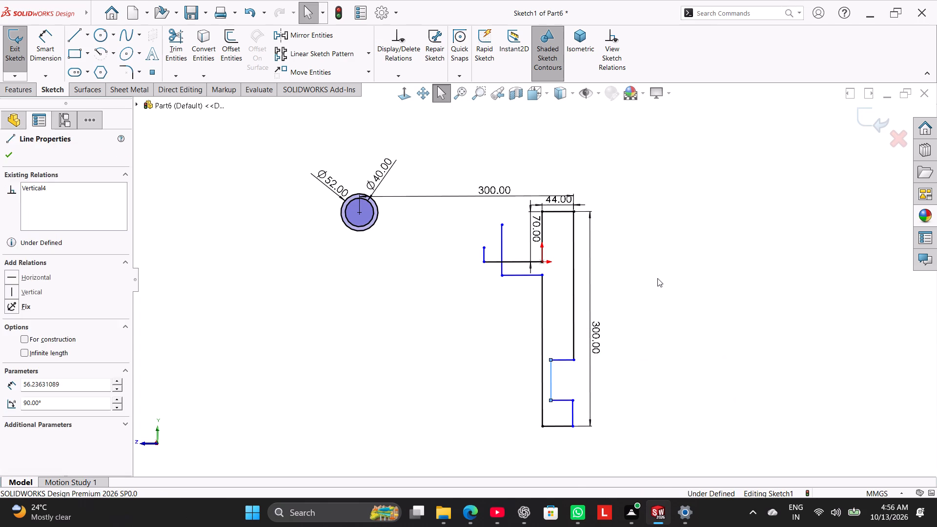
key(ctrl+z)
click(605, 313)
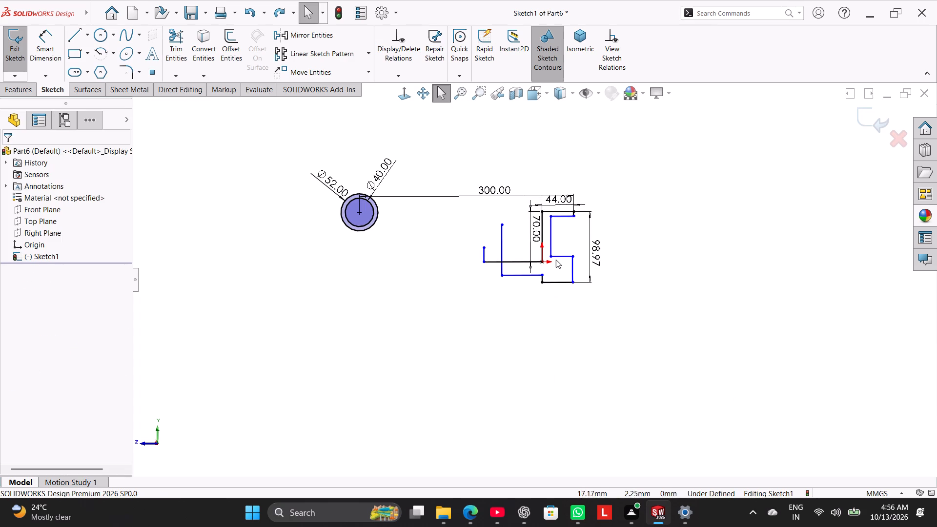
Move the lower flange's inner horizontal line down until it sits just above the flange's bottom edge.
scroll(556, 260, down, 4)
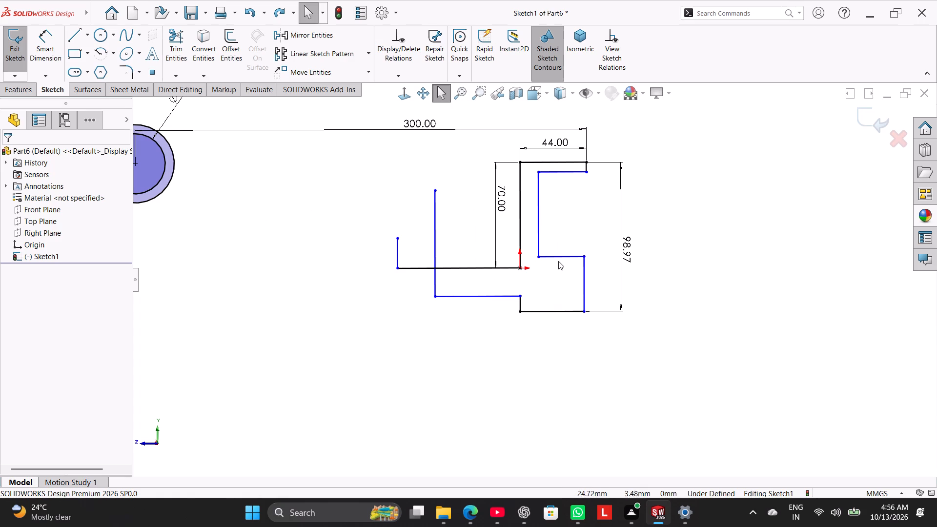
drag(560, 257, 562, 296)
click(539, 336)
scroll(578, 212, up, 1)
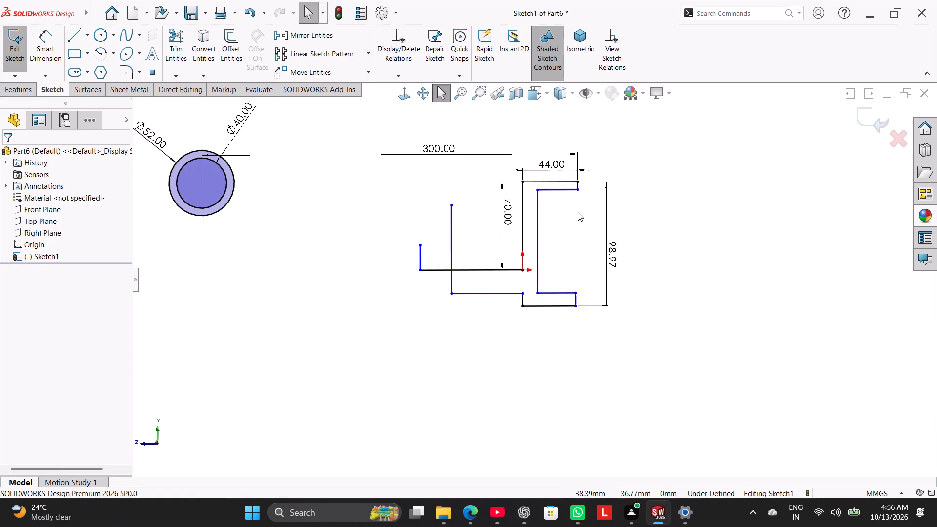
Move the arm's two free vertical end lines outward toward the ring, the longer one ending beneath the ring's outer edge.
scroll(578, 212, down, 1)
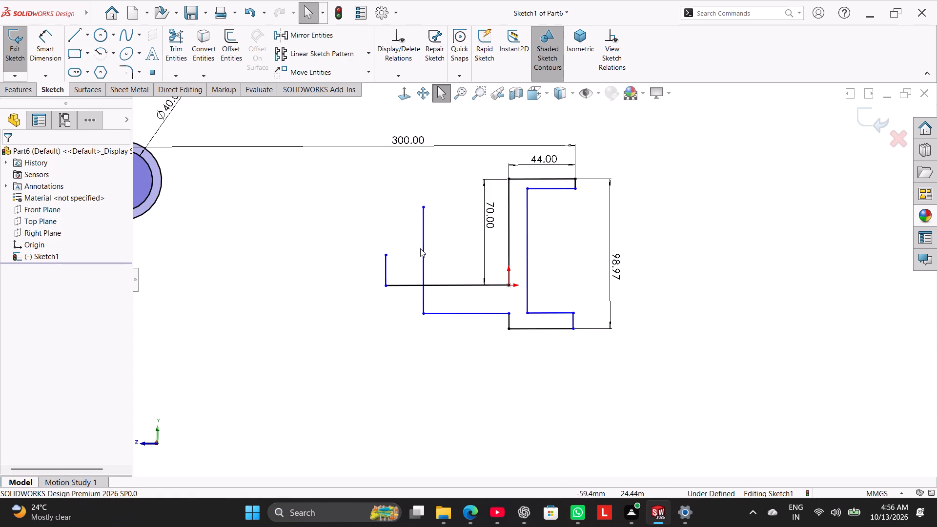
drag(421, 243, 194, 269)
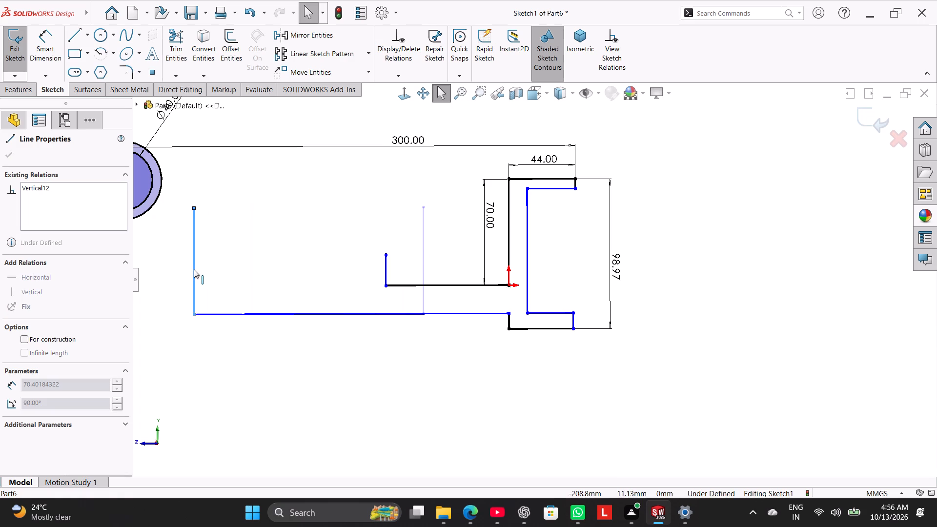
drag(194, 269, 158, 272)
scroll(453, 262, up, 2)
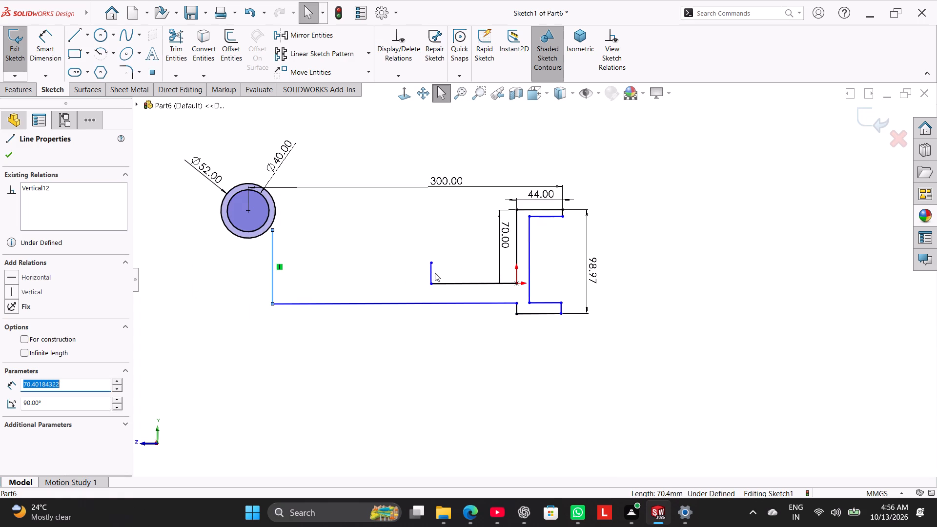
drag(430, 269, 314, 273)
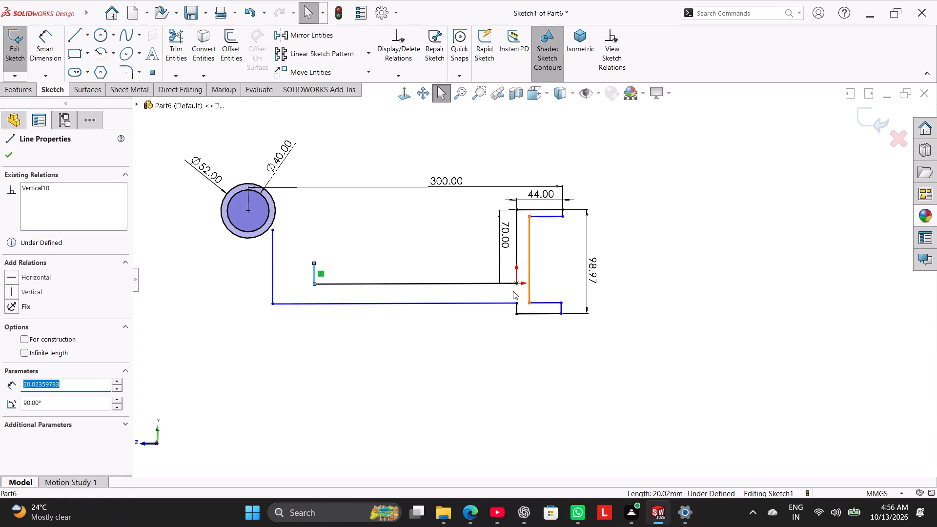
Delete the overall height dimension between the upper flange's top edge and the lower flange's bottom edge.
scroll(513, 291, down, 3)
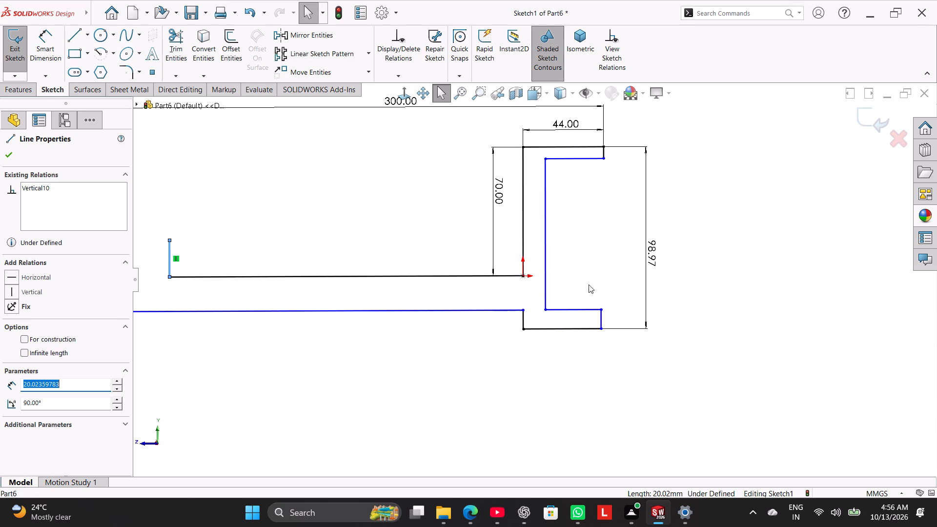
right_click(647, 253)
right_click(647, 253)
click(669, 378)
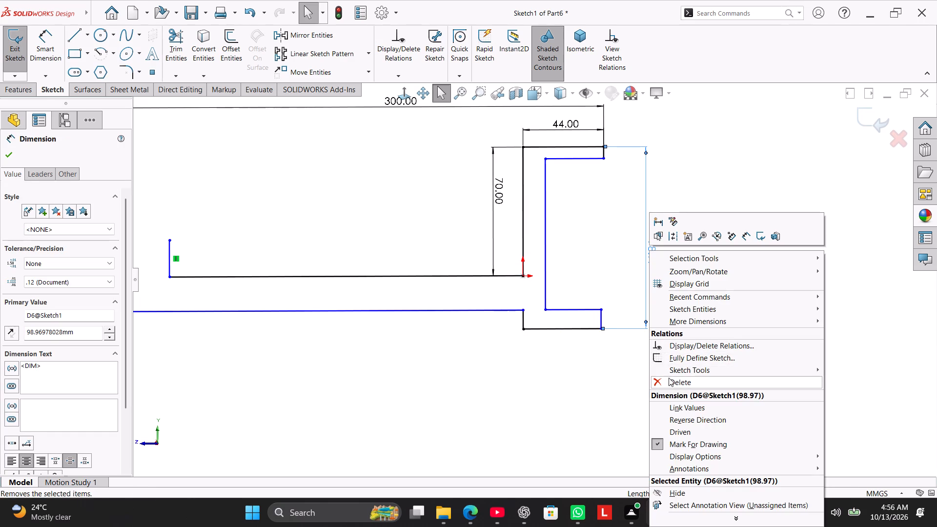
Stretch the upright downward by moving the lower flange's bottom and inner horizontal lines down, to an overall height of about 284 mm.
drag(586, 328, 576, 466)
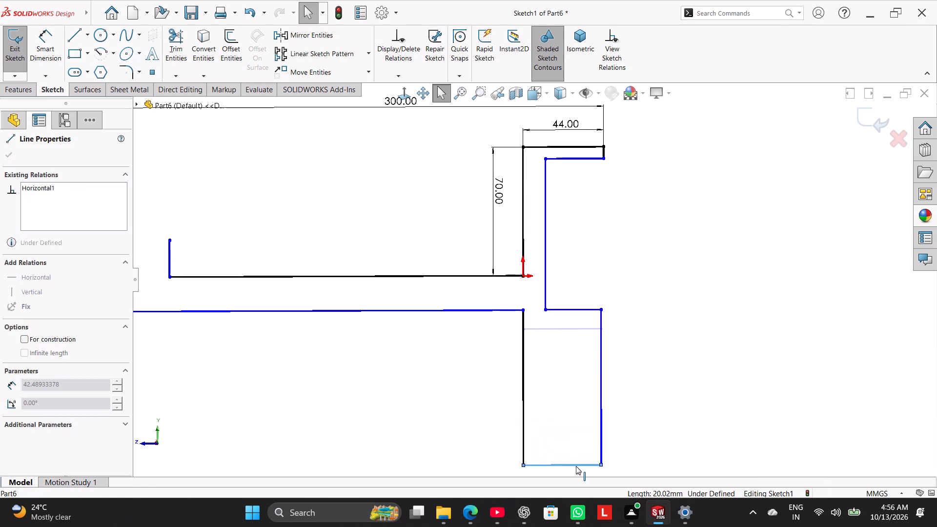
drag(576, 466, 577, 467)
click(659, 330)
scroll(604, 393, up, 2)
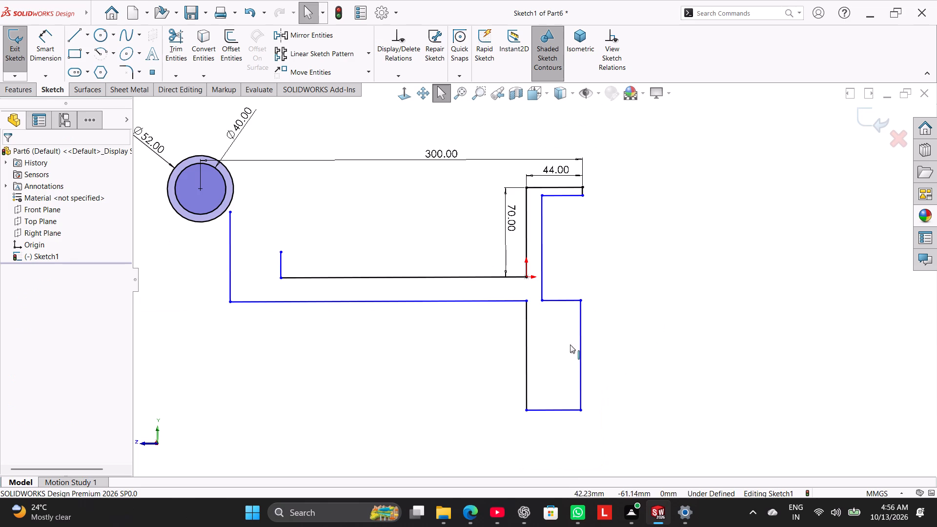
drag(555, 301, 559, 386)
click(604, 308)
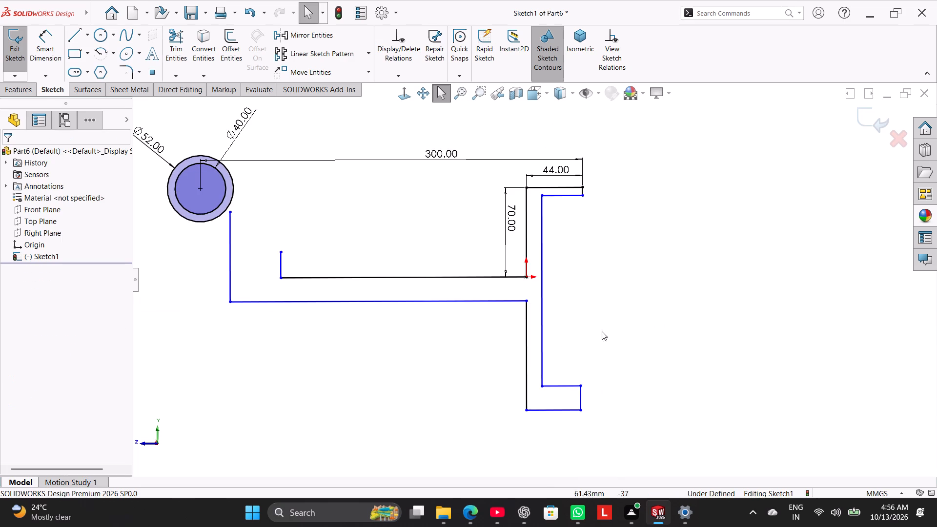
drag(569, 410, 565, 461)
scroll(564, 435, up, 3)
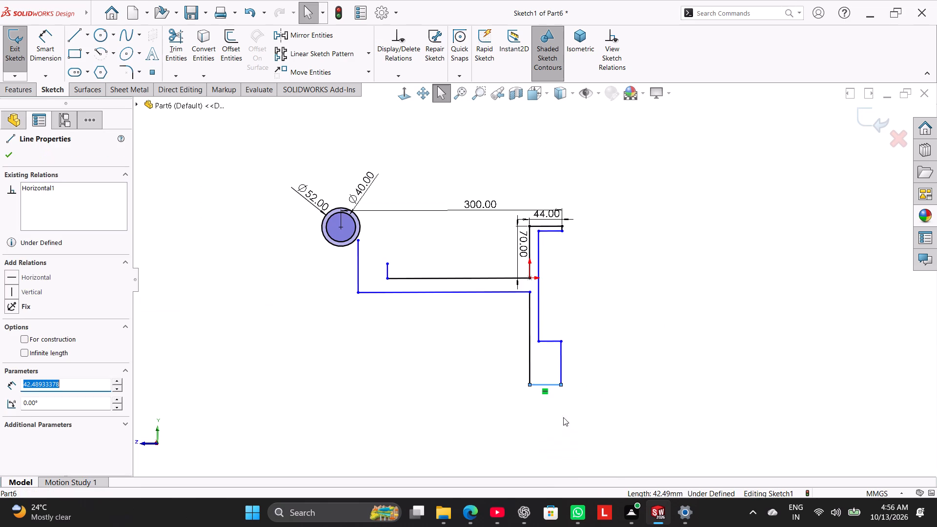
drag(550, 342, 553, 373)
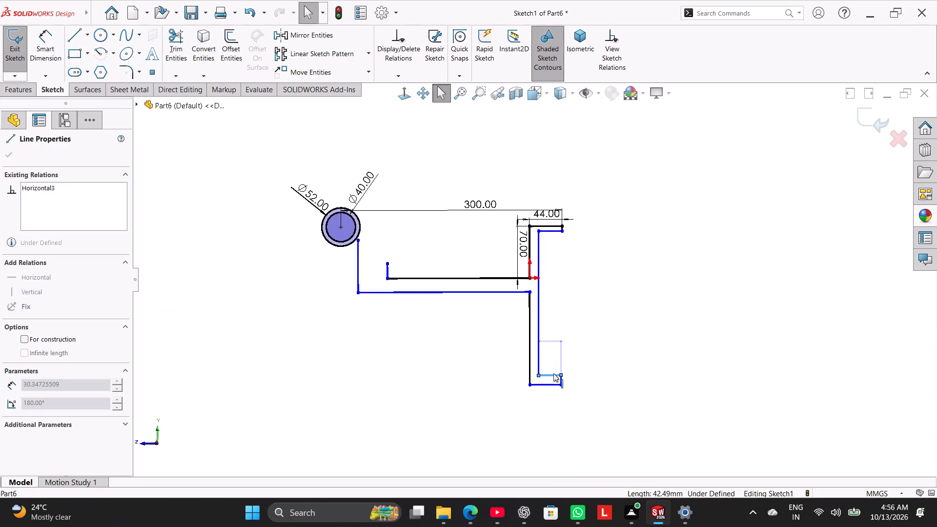
drag(553, 373, 553, 372)
drag(553, 384, 551, 436)
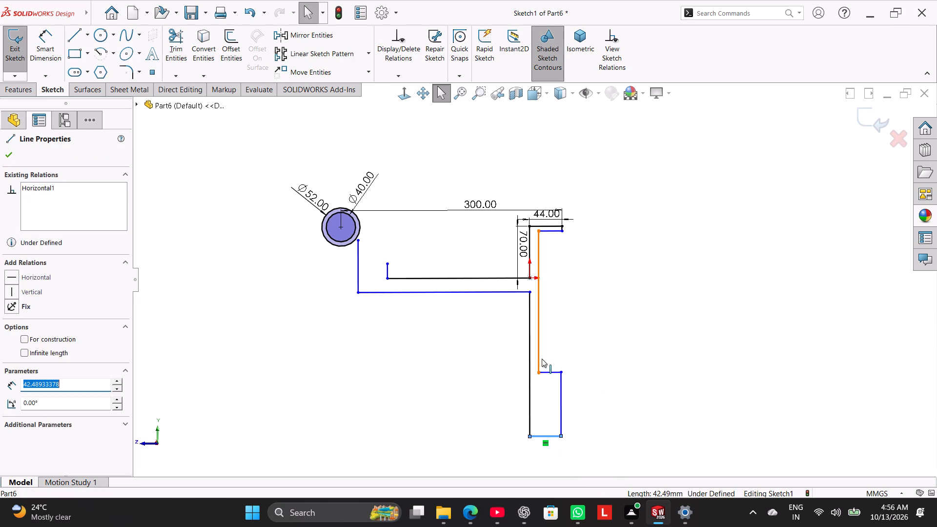
drag(550, 371, 552, 411)
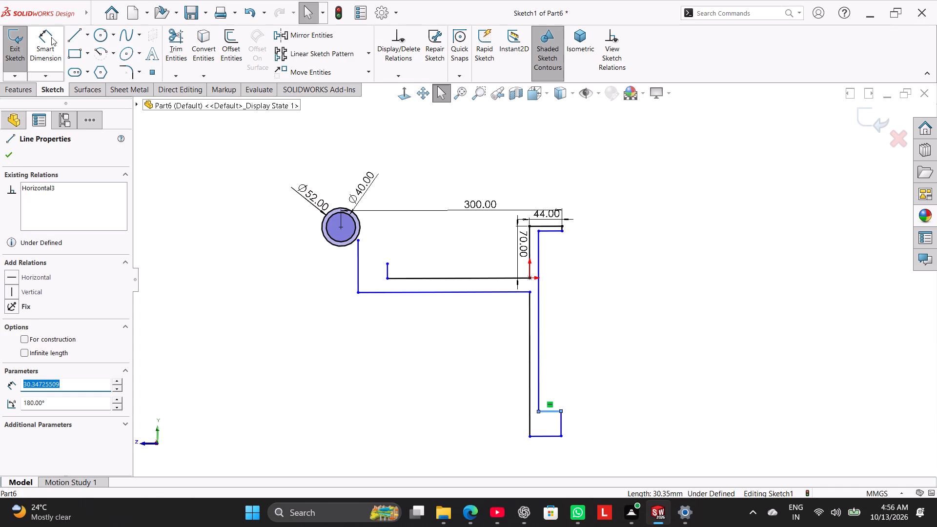
Dimension the overall height between the upper flange's top edge and the lower flange's bottom edge as 300 mm.
click(51, 37)
click(556, 225)
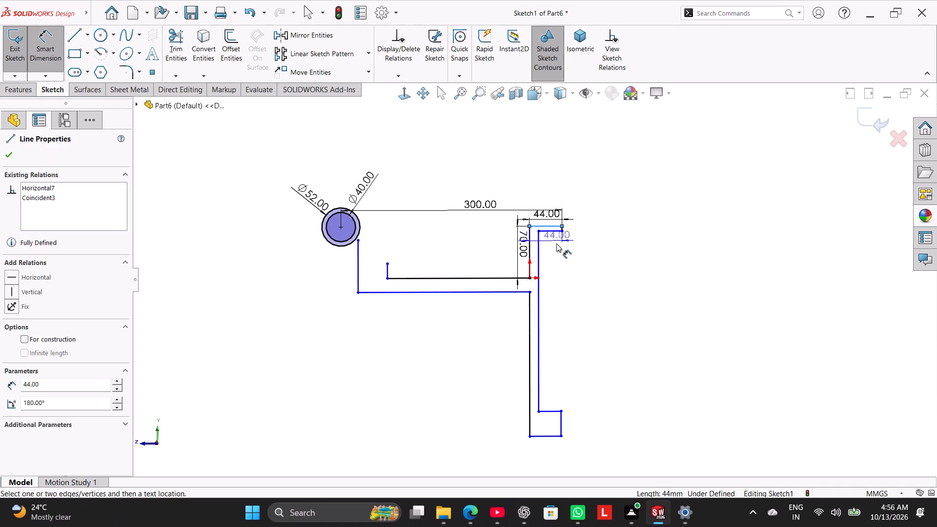
click(550, 436)
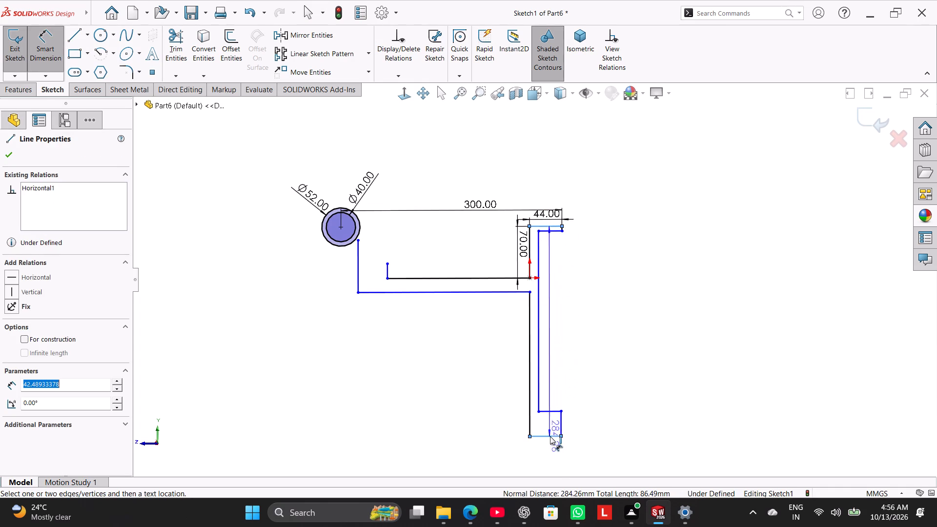
click(608, 337)
text(300)
key(Return)
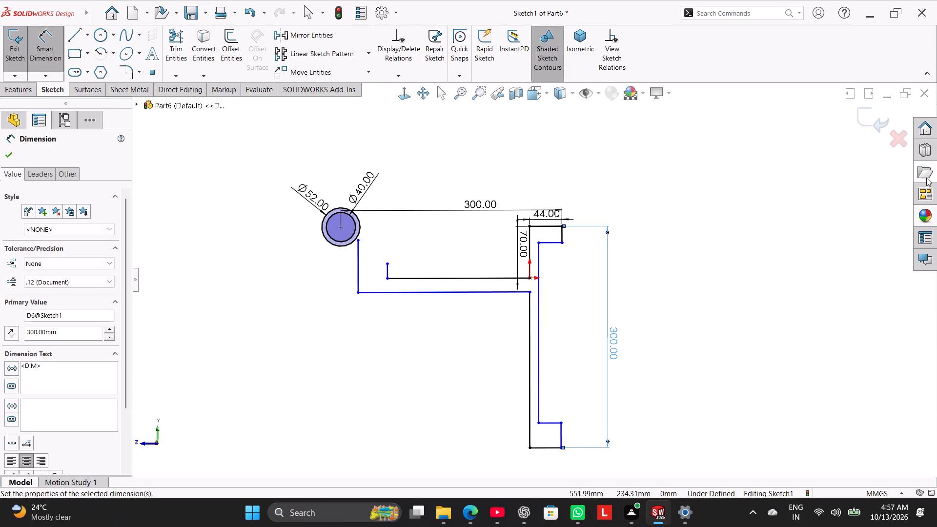
right_click(738, 247)
click(772, 281)
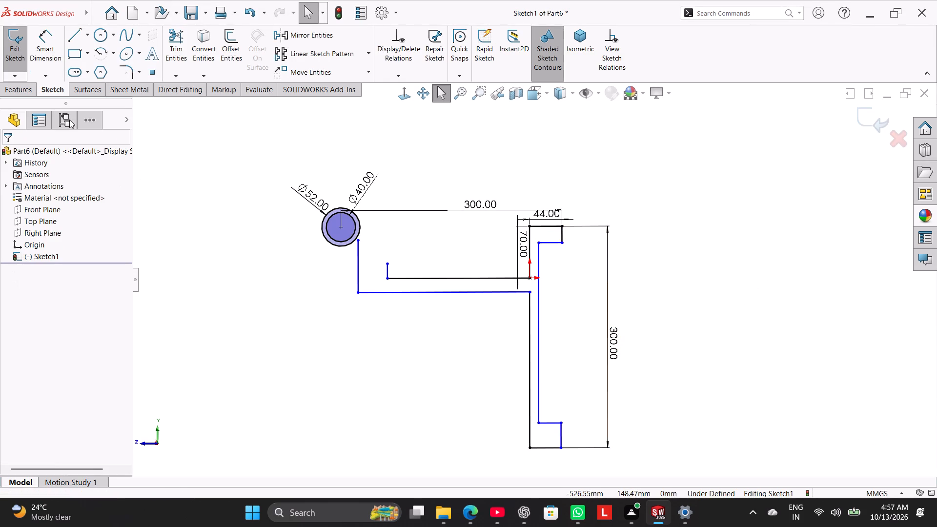
Dimension the lower flange's outer vertical end line as 20 mm.
drag(39, 45, 51, 62)
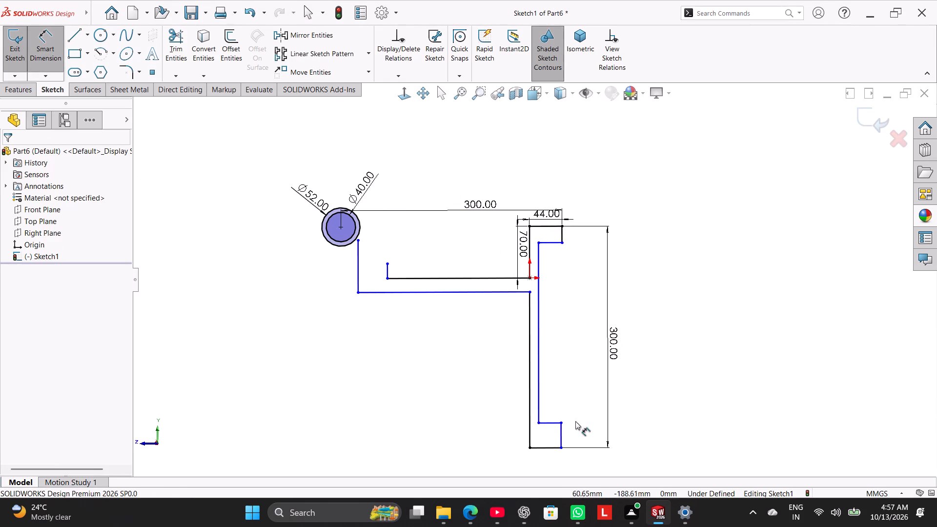
click(562, 431)
click(589, 432)
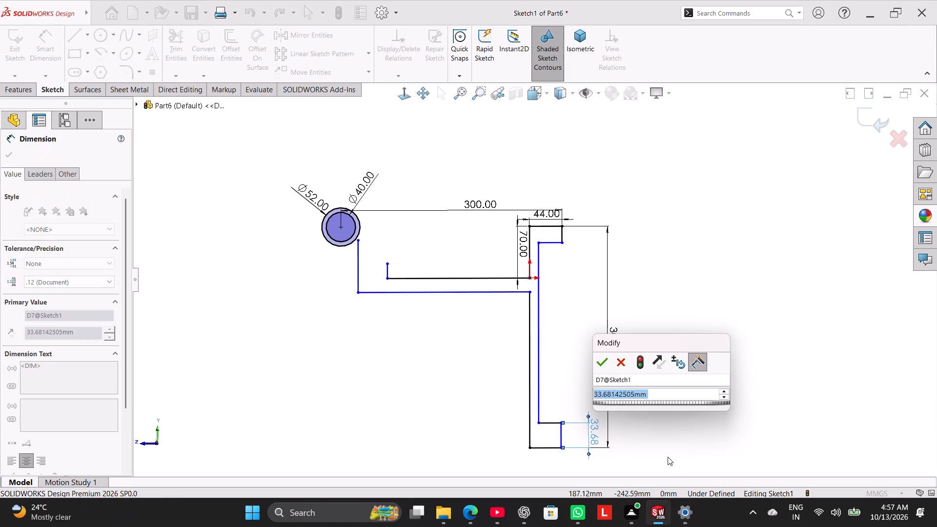
text(20)
key(Return)
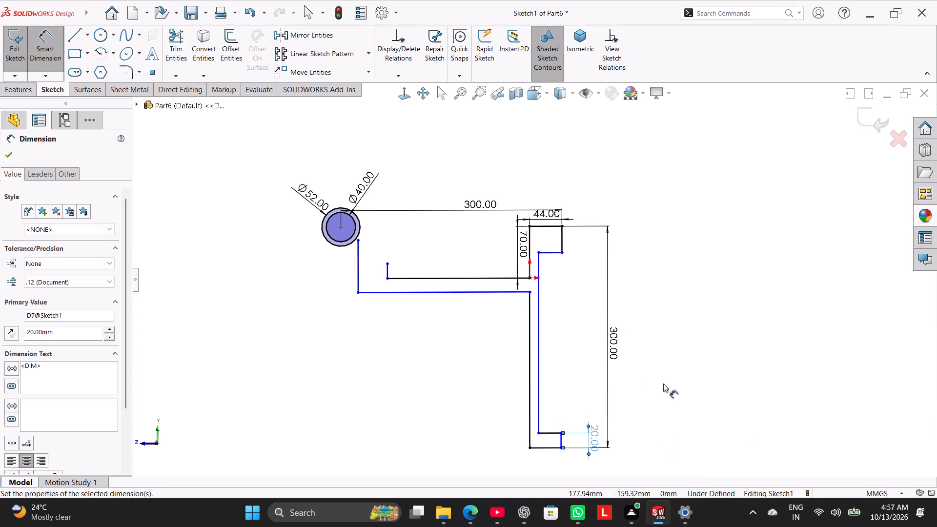
click(667, 374)
right_click(609, 207)
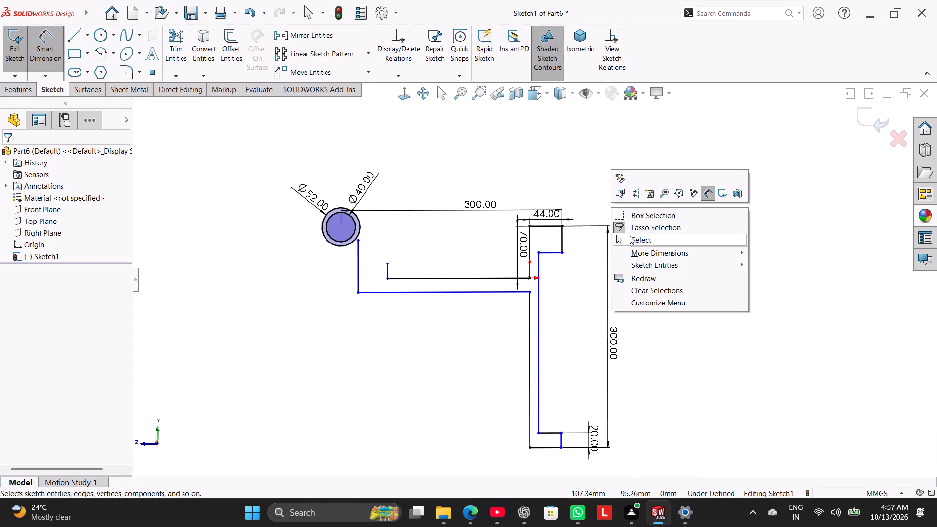
click(631, 240)
Add a collinear relation between the outer vertical end lines of the upper and lower flanges.
ctrl+click(560, 235)
ctrl+click(562, 437)
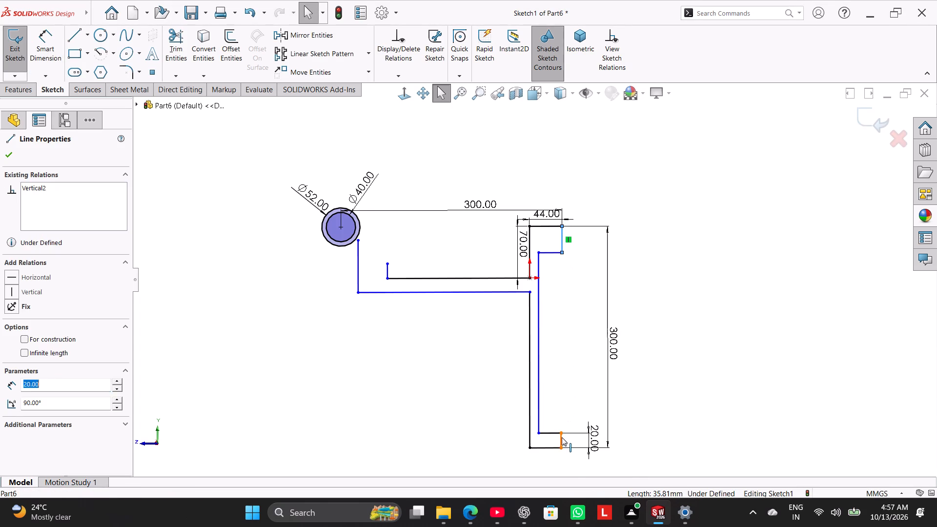
click(29, 354)
click(681, 216)
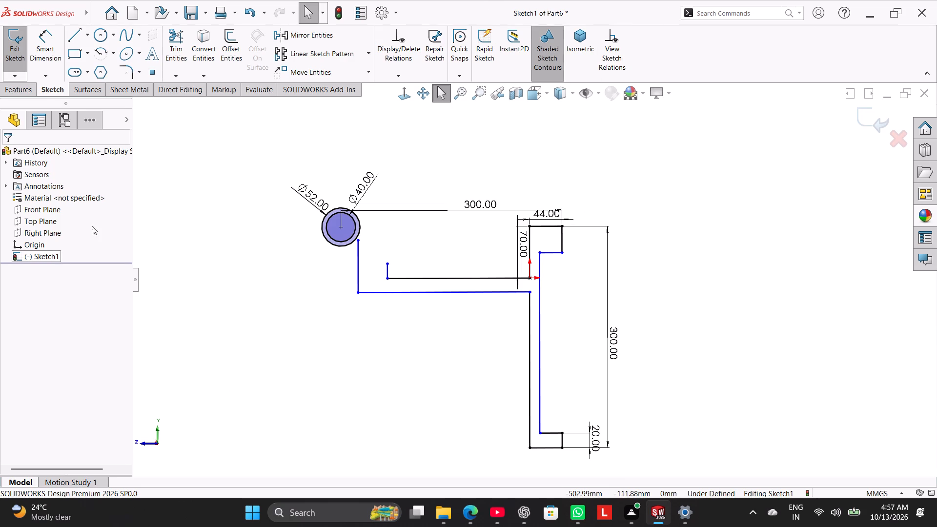
Dimension the upright's thickness between its two long vertical lines as 20 mm.
click(42, 61)
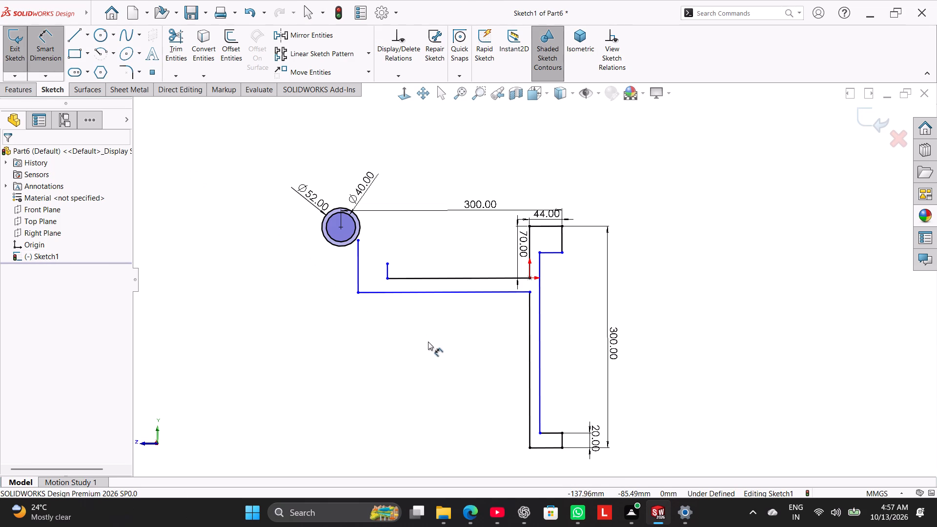
click(528, 365)
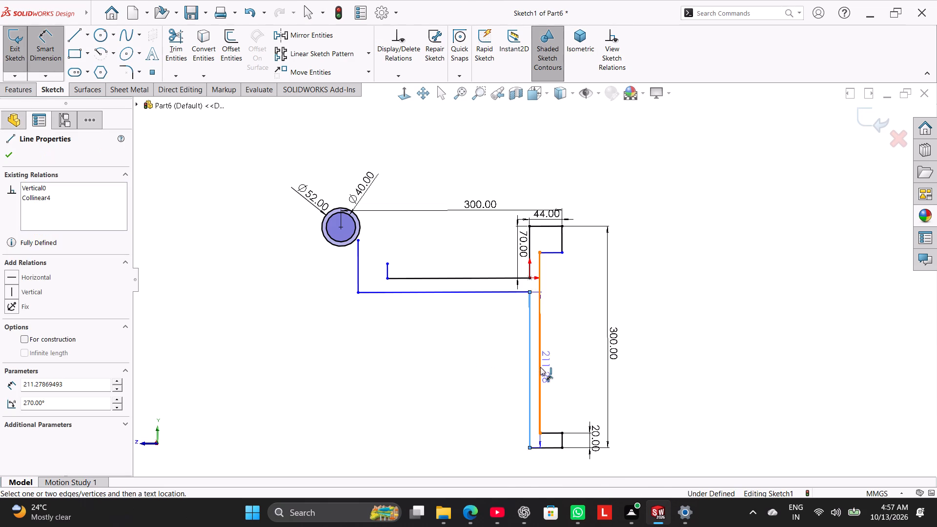
click(540, 367)
click(565, 367)
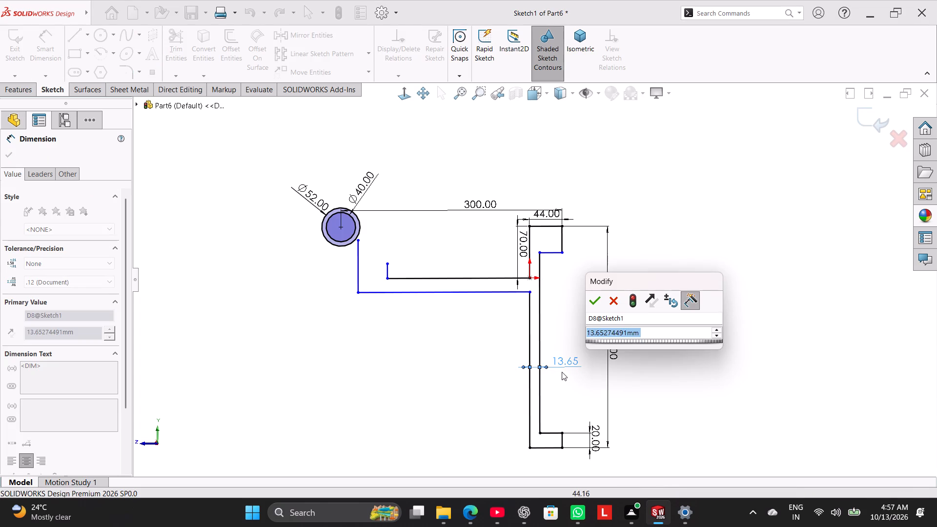
text(20)
key(Return)
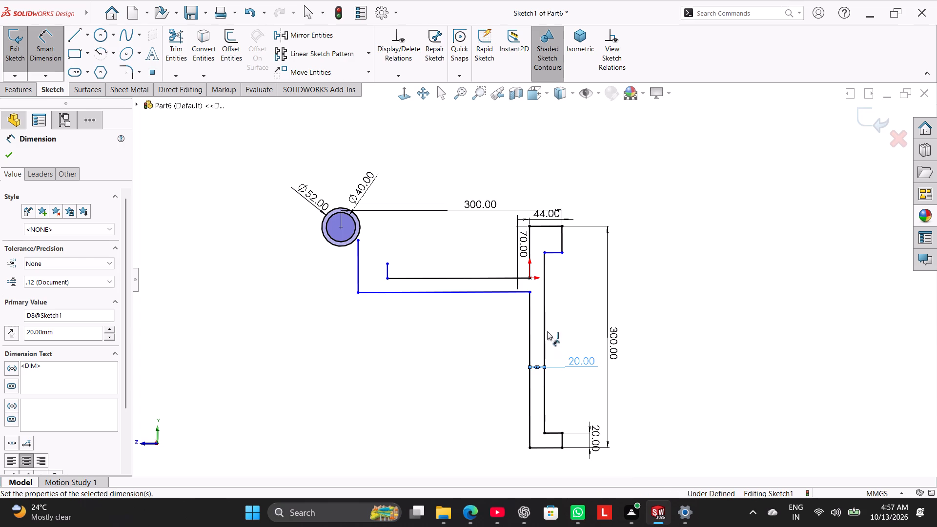
right_click(618, 207)
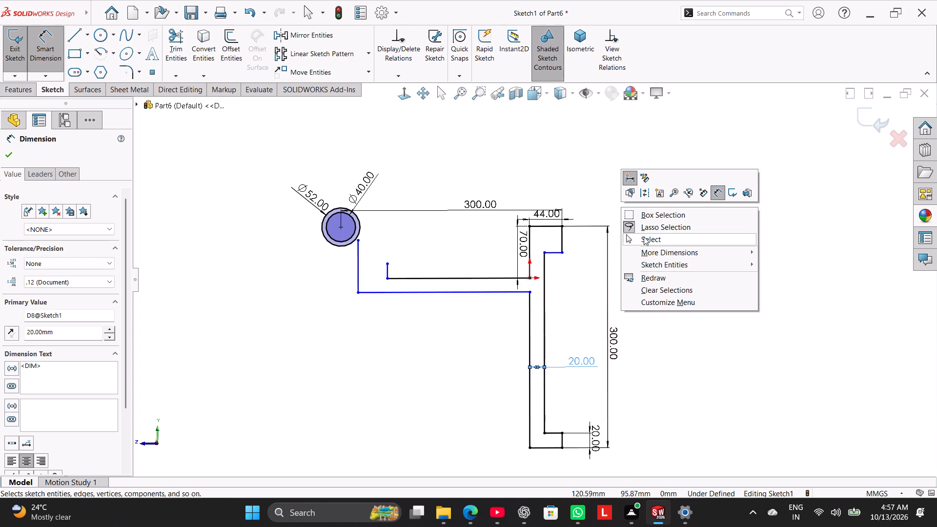
click(644, 237)
Add an equal relation between the outer vertical end lines of the lower and upper flanges.
ctrl+click(564, 443)
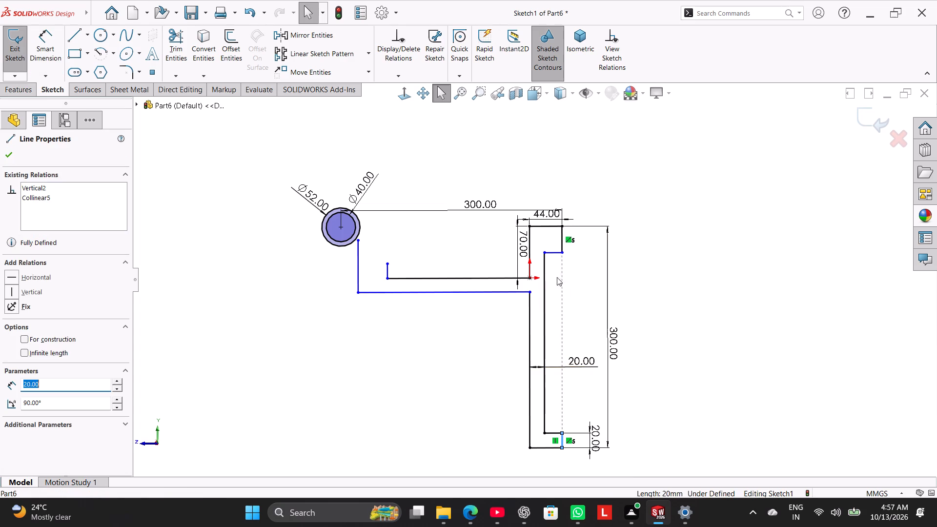
ctrl+click(560, 240)
click(20, 399)
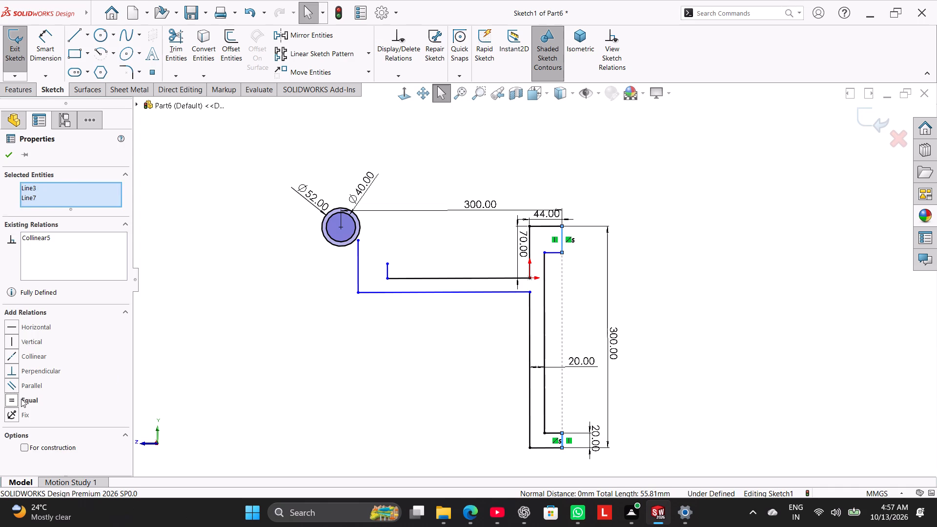
click(703, 226)
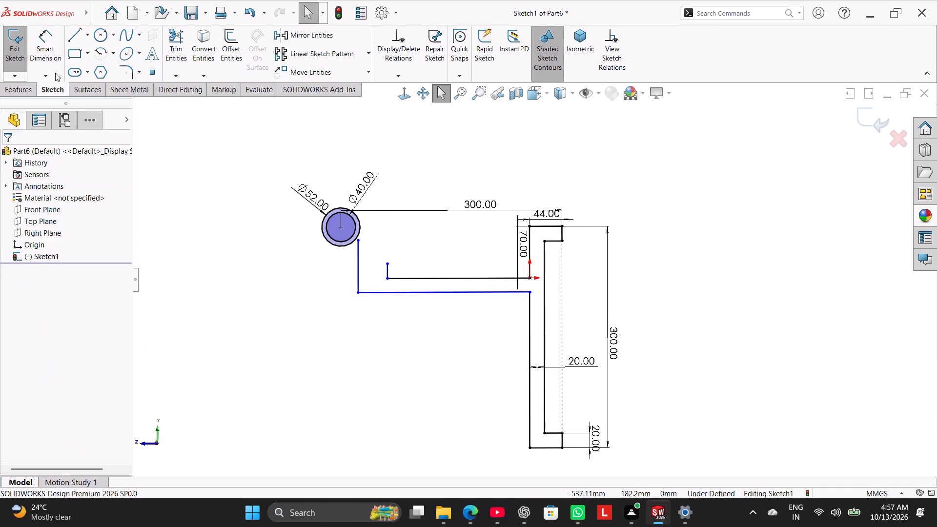
Dimension the arm's thickness between its upper and lower horizontal lines as 12 mm.
click(49, 60)
click(411, 277)
click(420, 291)
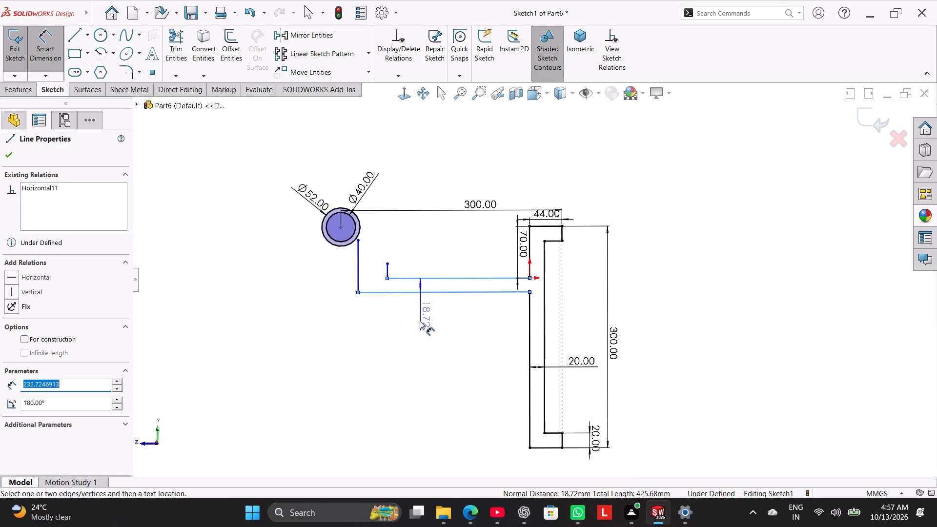
click(420, 322)
key(1)
key(2)
key(Return)
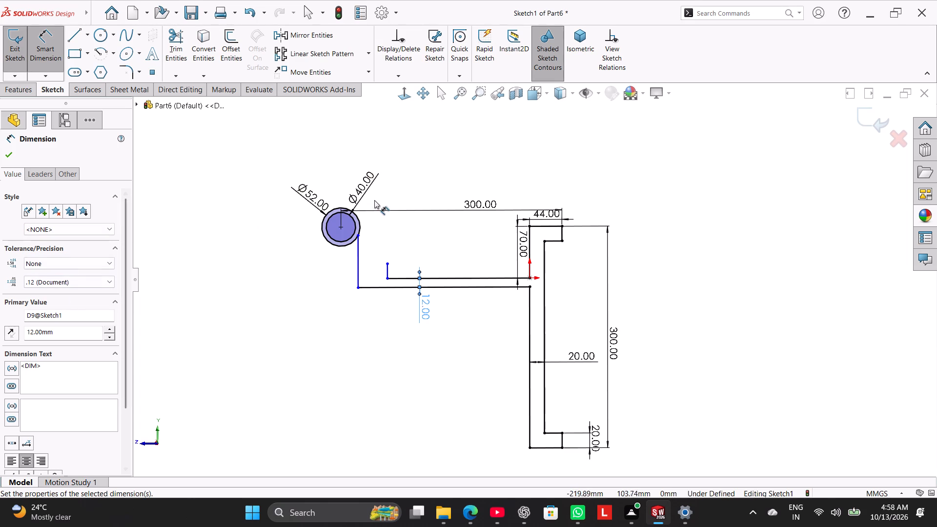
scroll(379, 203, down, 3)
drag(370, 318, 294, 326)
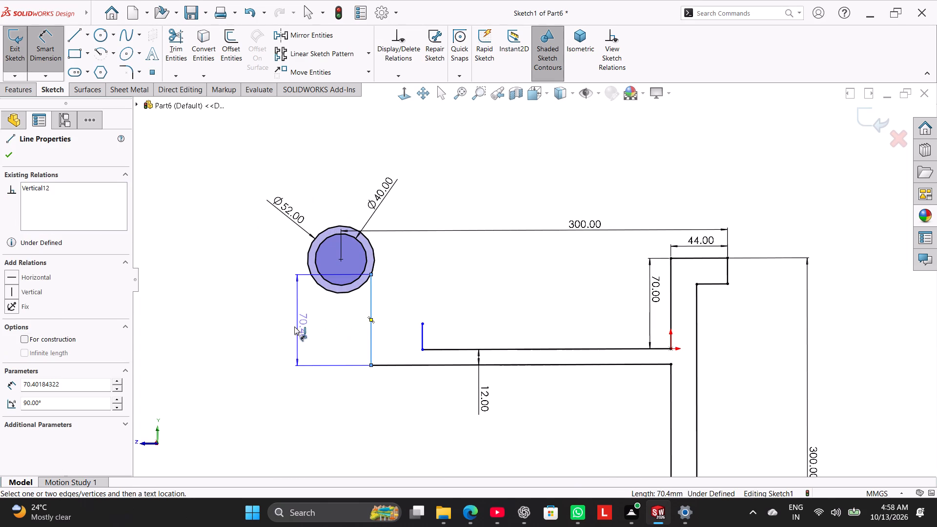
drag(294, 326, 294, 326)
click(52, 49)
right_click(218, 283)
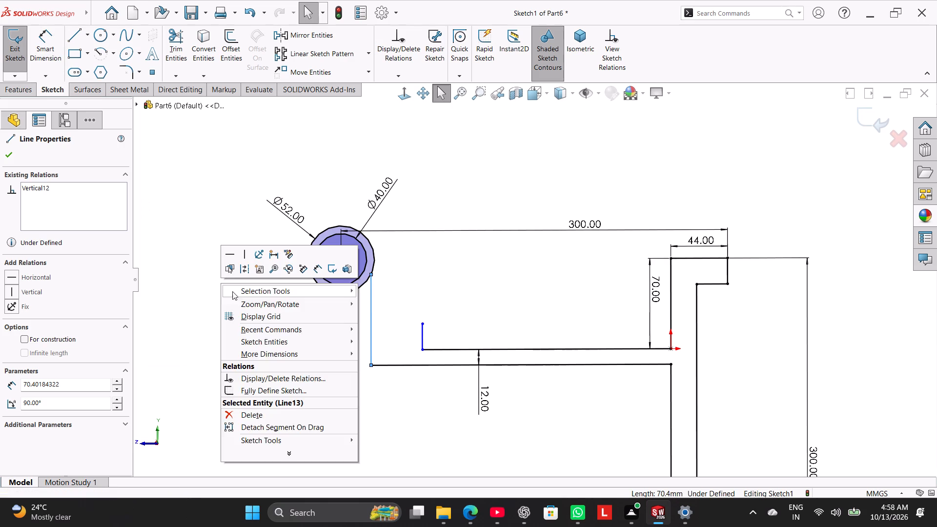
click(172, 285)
Move the arm's outer vertical end line clear of the ring and make the inner vertical line tangent to the ring's outer circle.
drag(369, 328, 272, 344)
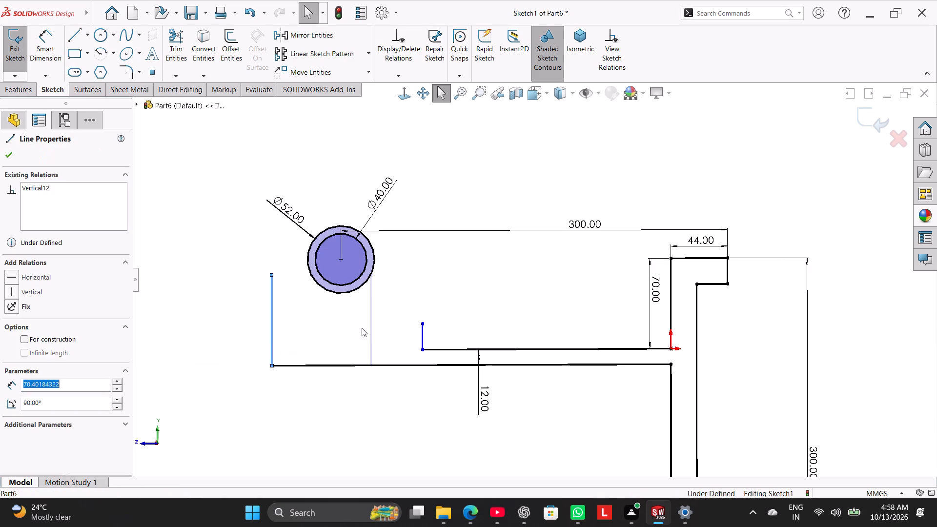
drag(422, 331, 379, 307)
click(413, 190)
scroll(382, 312, down, 2)
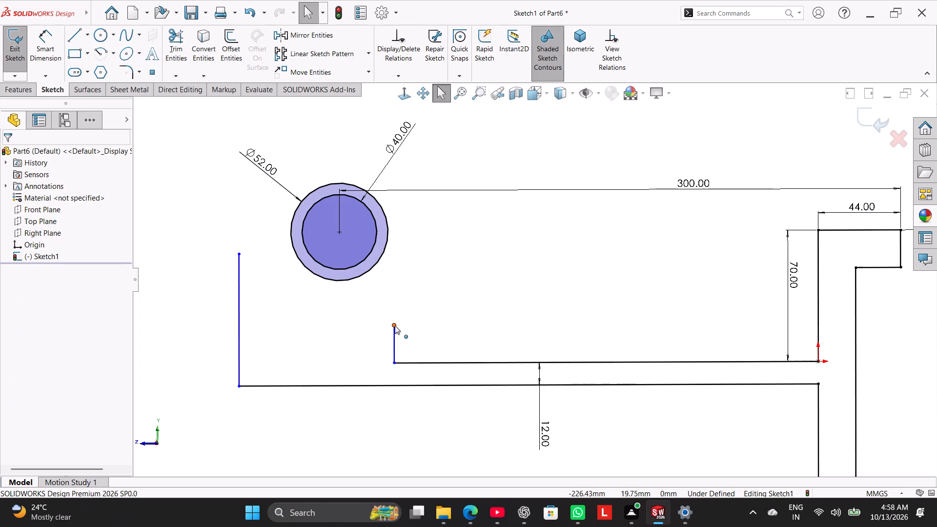
ctrl+click(392, 332)
ctrl+click(388, 235)
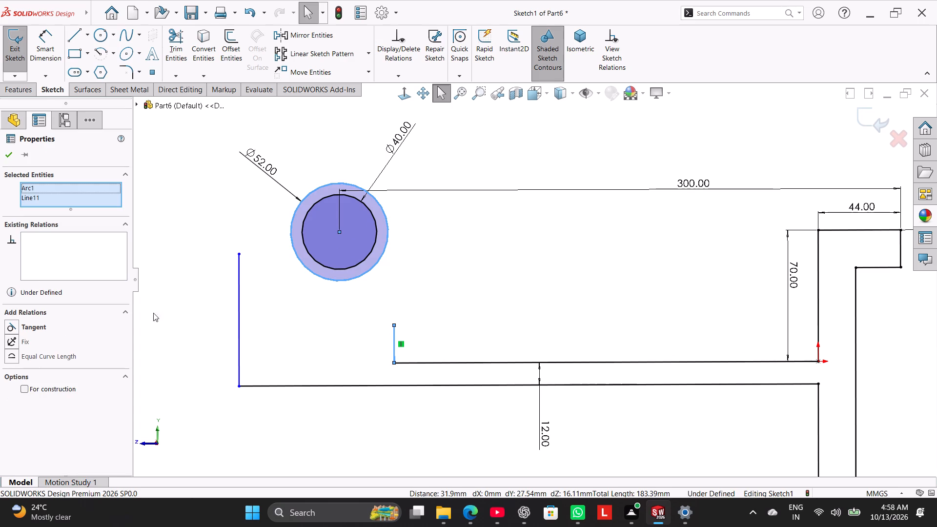
click(36, 326)
click(165, 293)
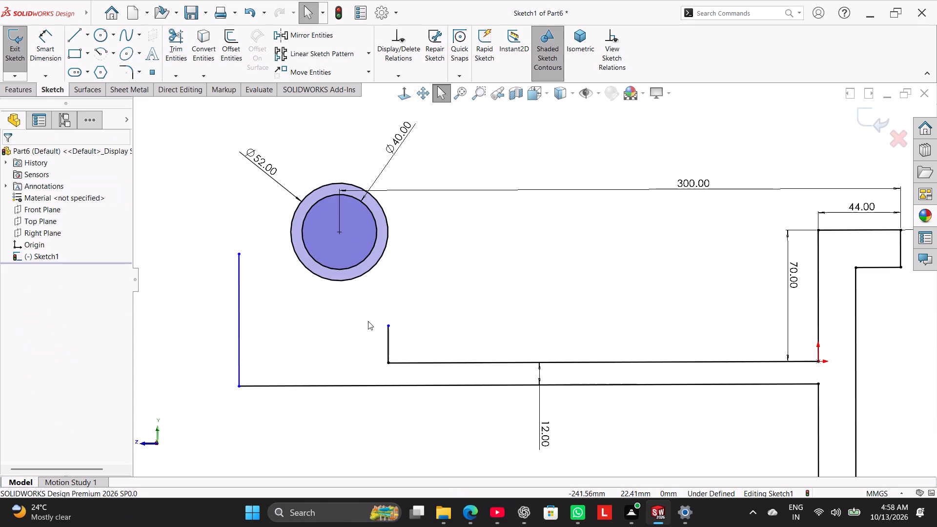
Extend the inner vertical line's upper endpoint to its tangent point on the 52 mm circle.
drag(387, 324, 390, 233)
click(314, 324)
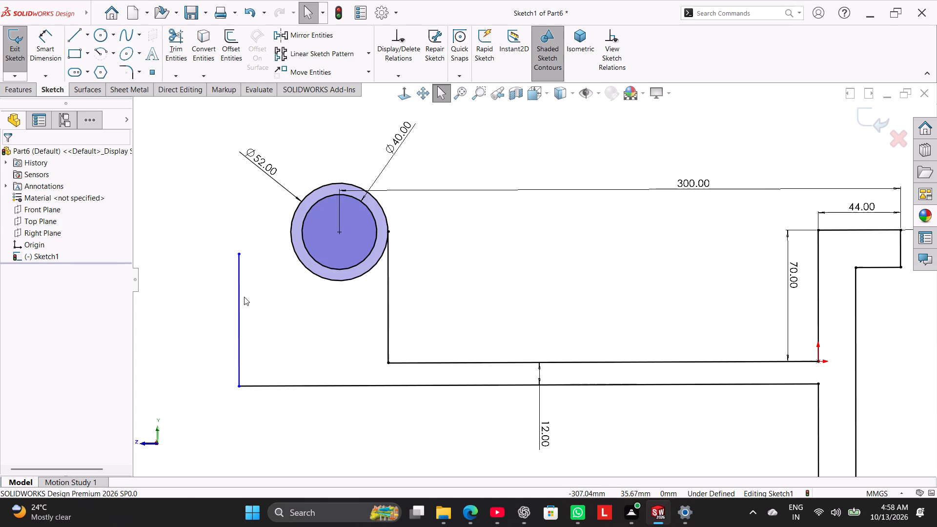
Move the arm's outer vertical end line back beneath the ring, close alongside the inner vertical line.
drag(240, 294, 375, 311)
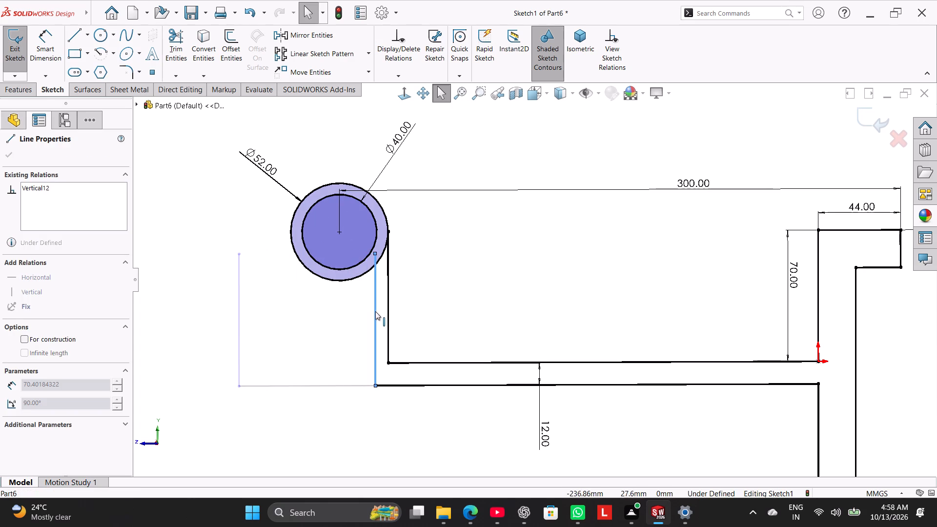
drag(375, 311, 374, 314)
click(318, 341)
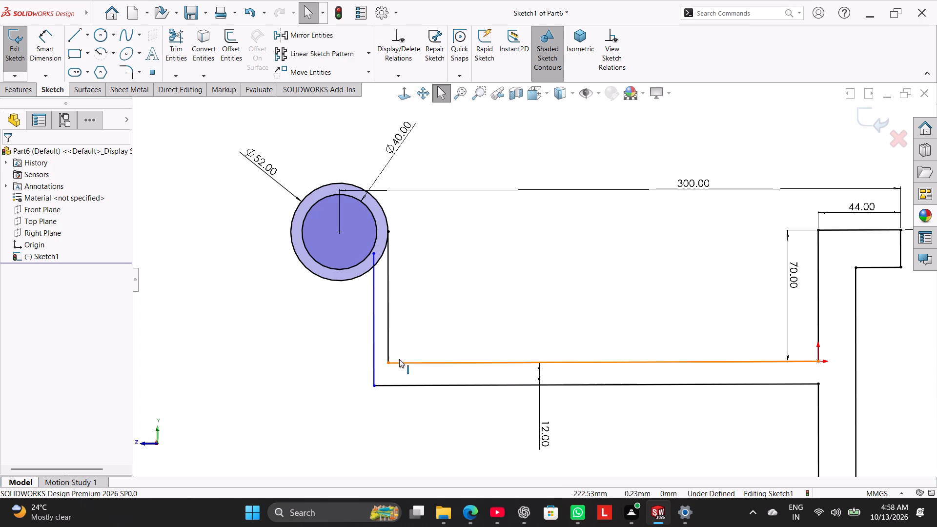
ctrl+click(389, 297)
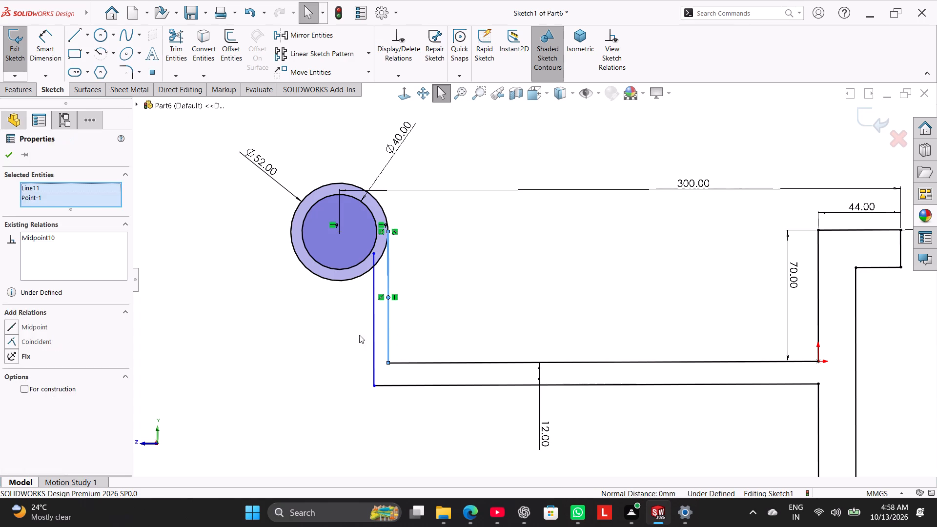
click(332, 341)
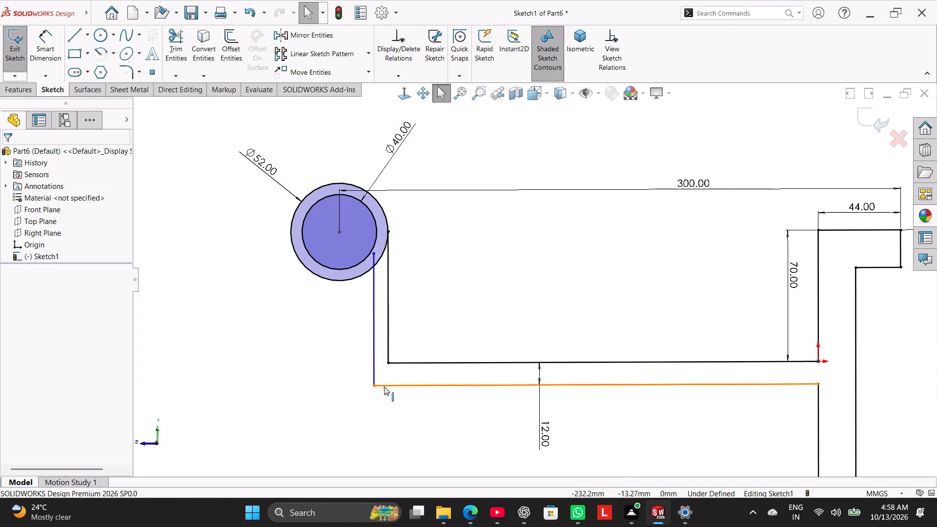
Add a perpendicular relation between the arm's lower horizontal line and the outer vertical end line.
ctrl+click(384, 386)
ctrl+click(375, 368)
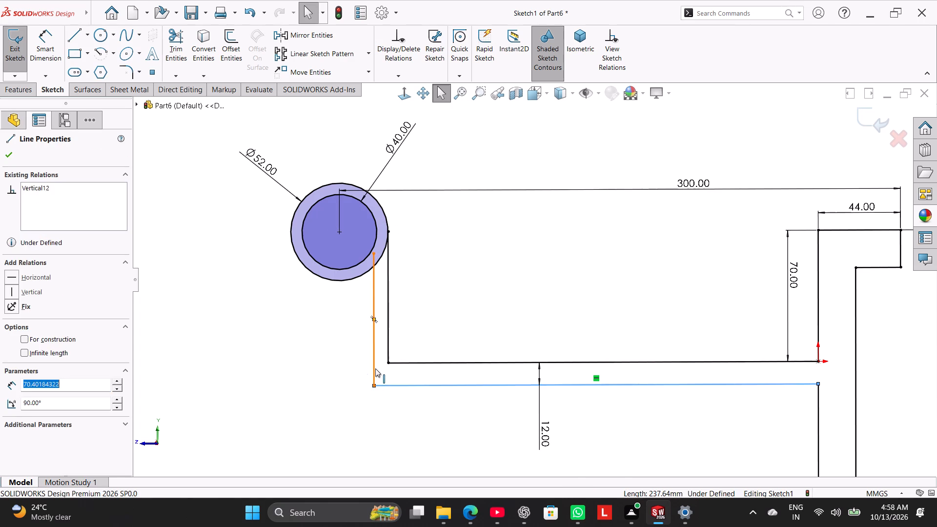
click(24, 366)
click(219, 341)
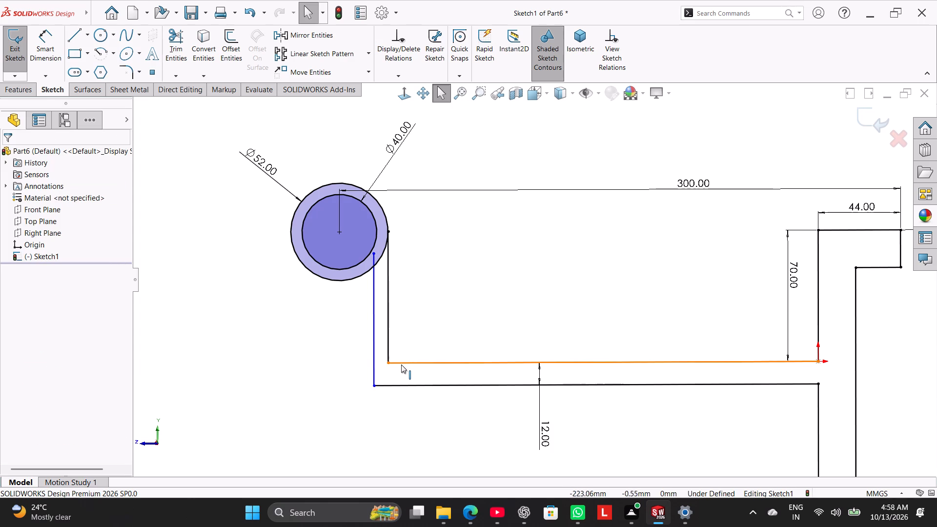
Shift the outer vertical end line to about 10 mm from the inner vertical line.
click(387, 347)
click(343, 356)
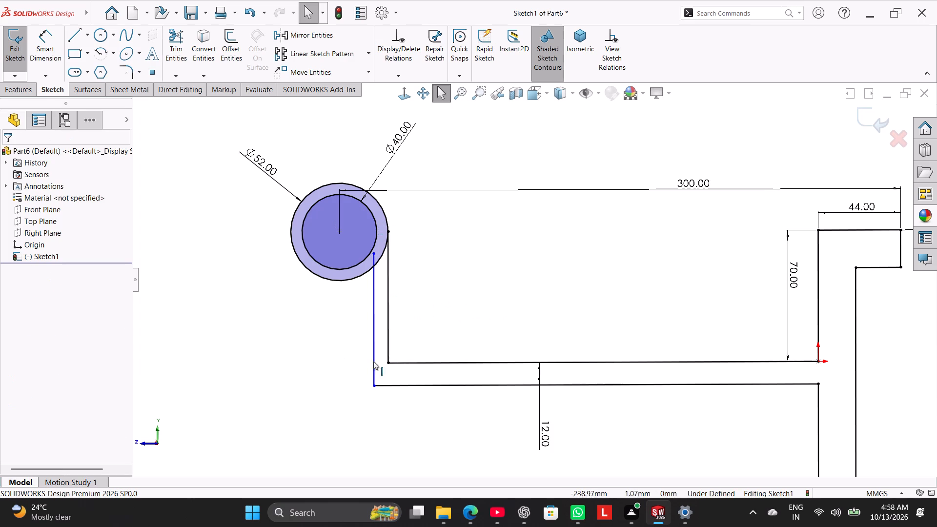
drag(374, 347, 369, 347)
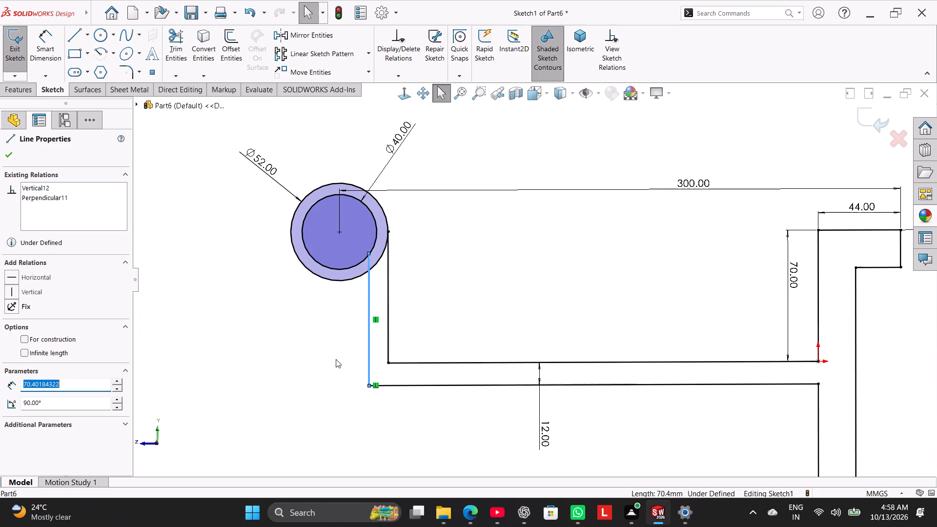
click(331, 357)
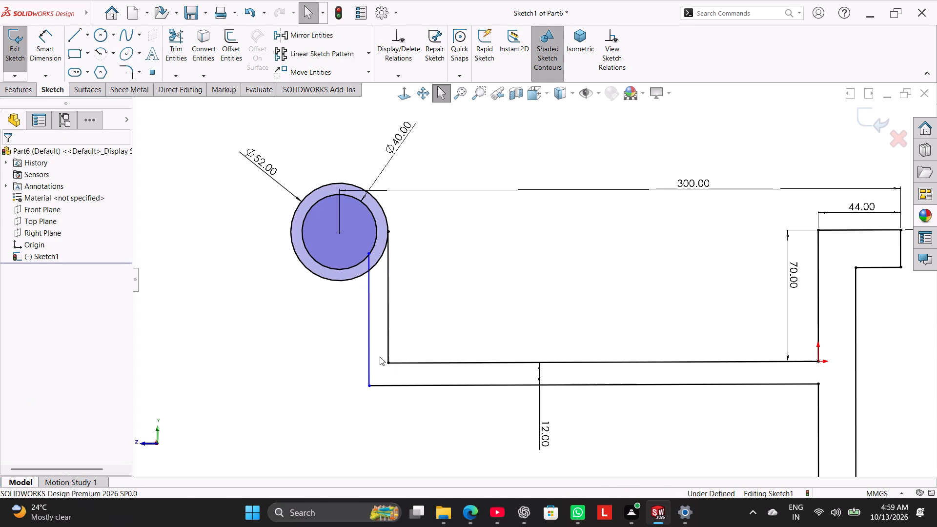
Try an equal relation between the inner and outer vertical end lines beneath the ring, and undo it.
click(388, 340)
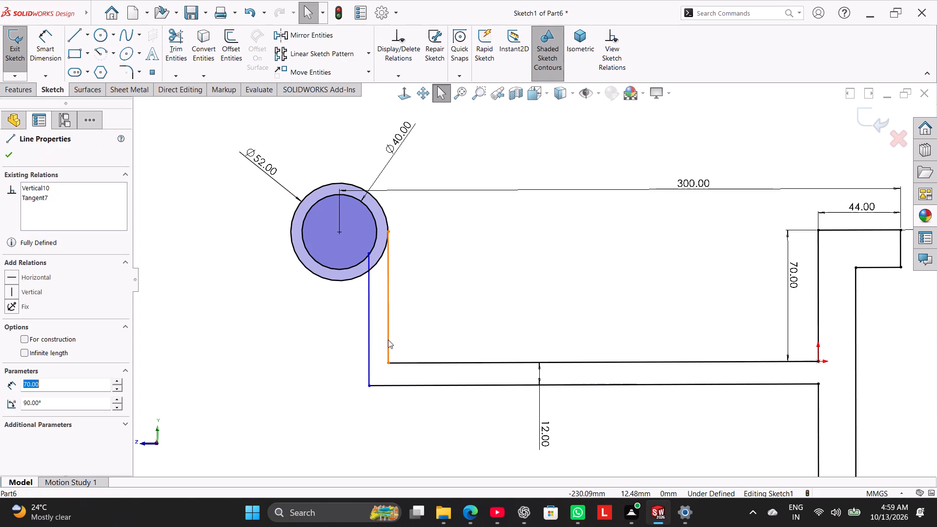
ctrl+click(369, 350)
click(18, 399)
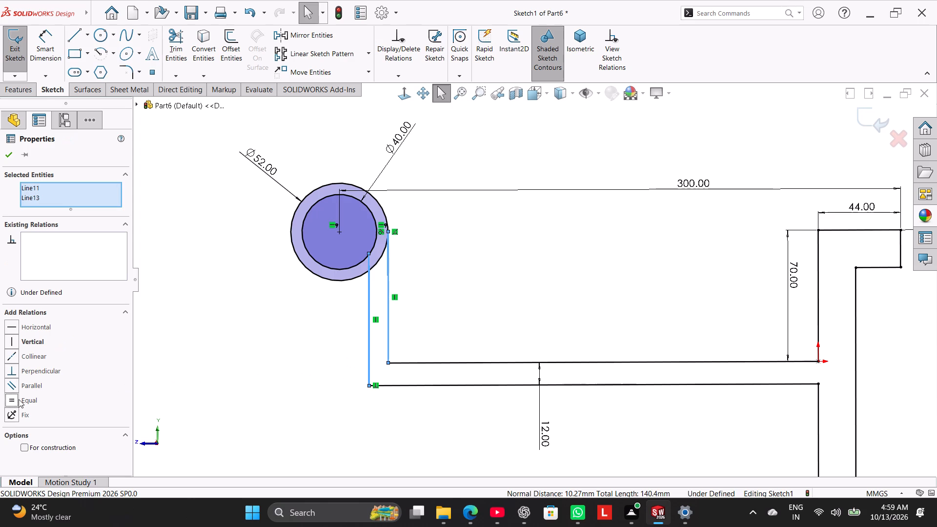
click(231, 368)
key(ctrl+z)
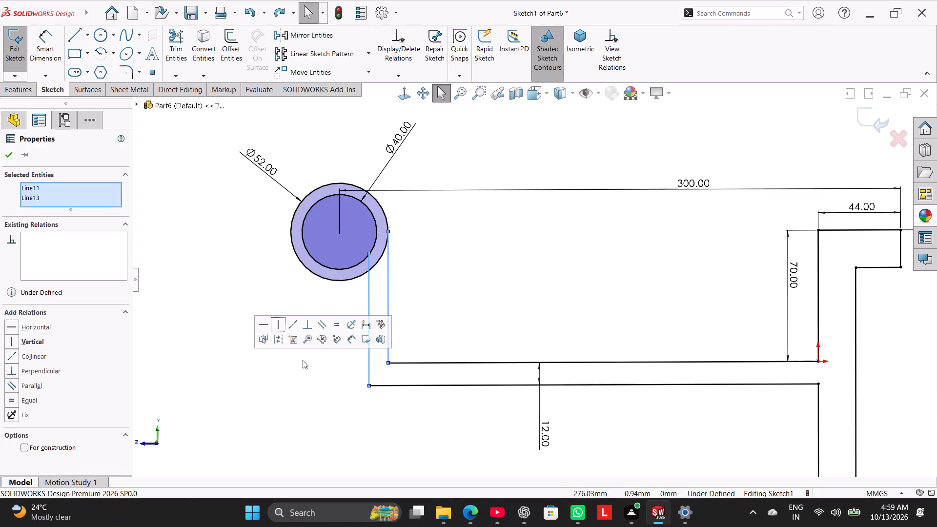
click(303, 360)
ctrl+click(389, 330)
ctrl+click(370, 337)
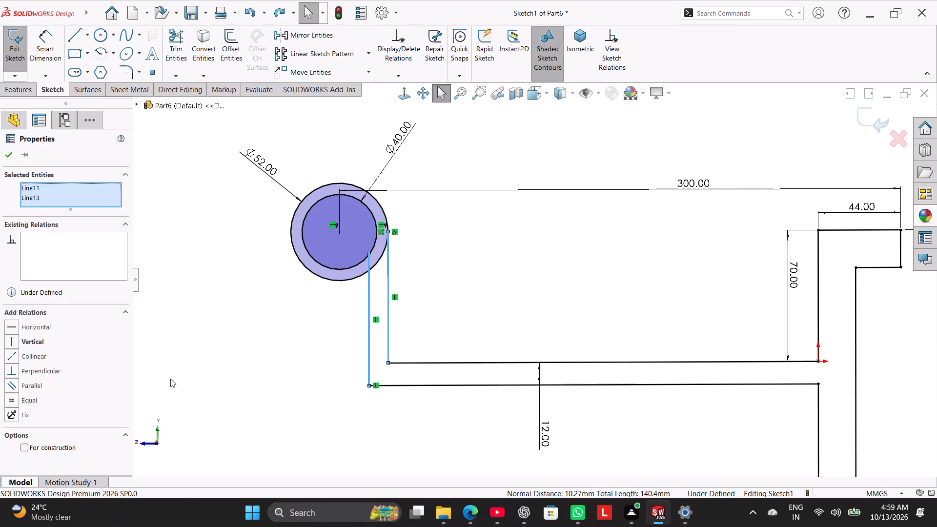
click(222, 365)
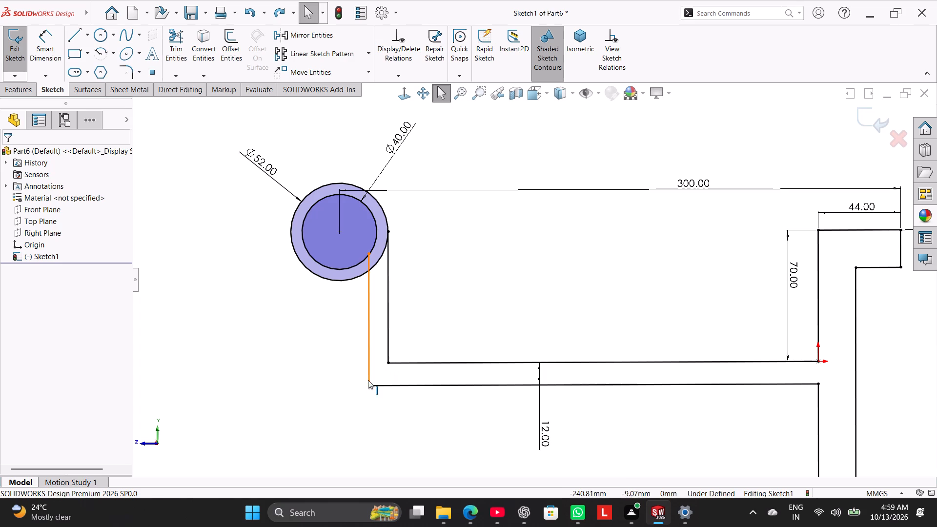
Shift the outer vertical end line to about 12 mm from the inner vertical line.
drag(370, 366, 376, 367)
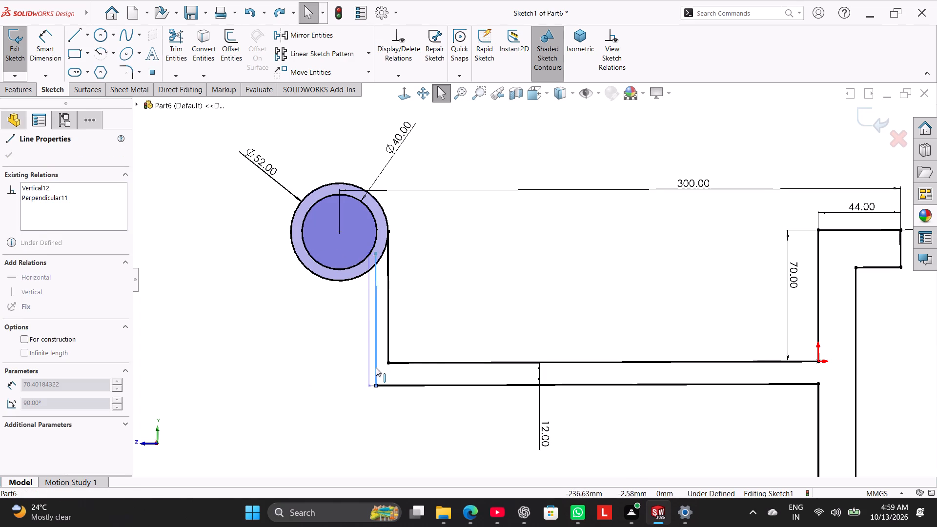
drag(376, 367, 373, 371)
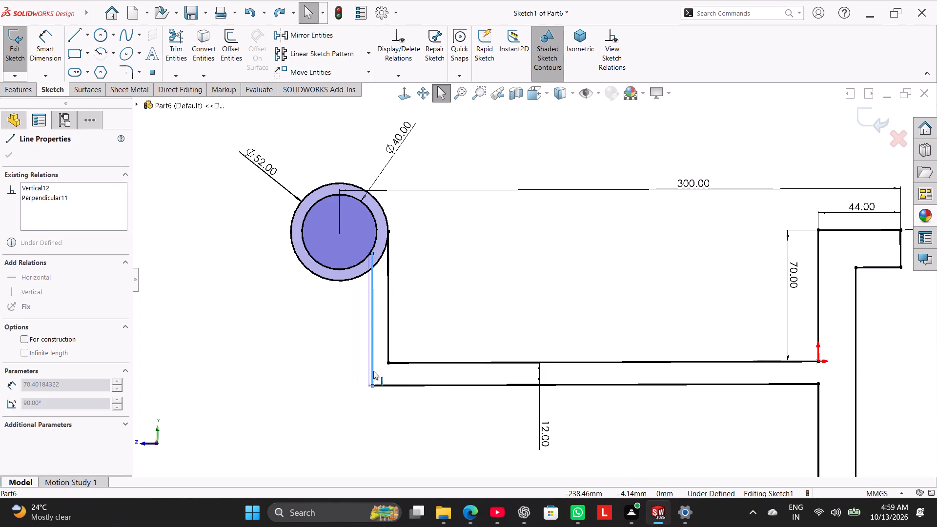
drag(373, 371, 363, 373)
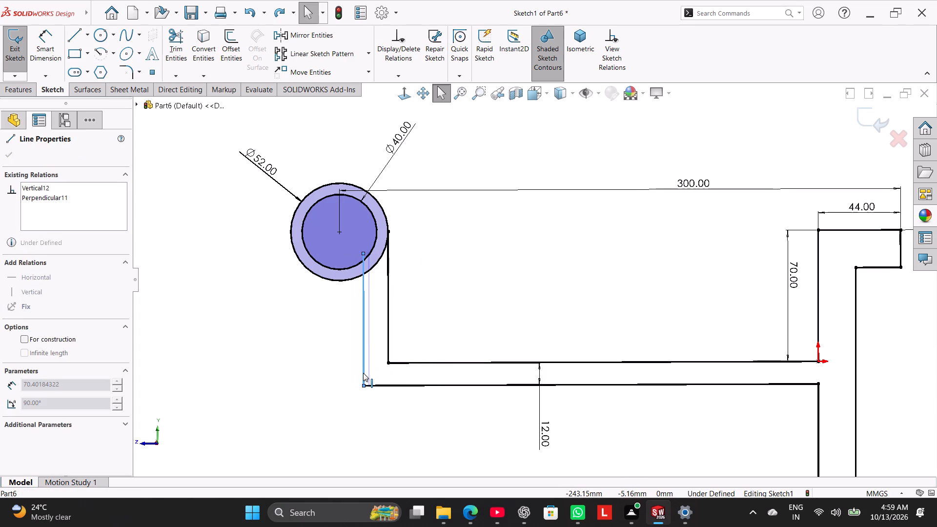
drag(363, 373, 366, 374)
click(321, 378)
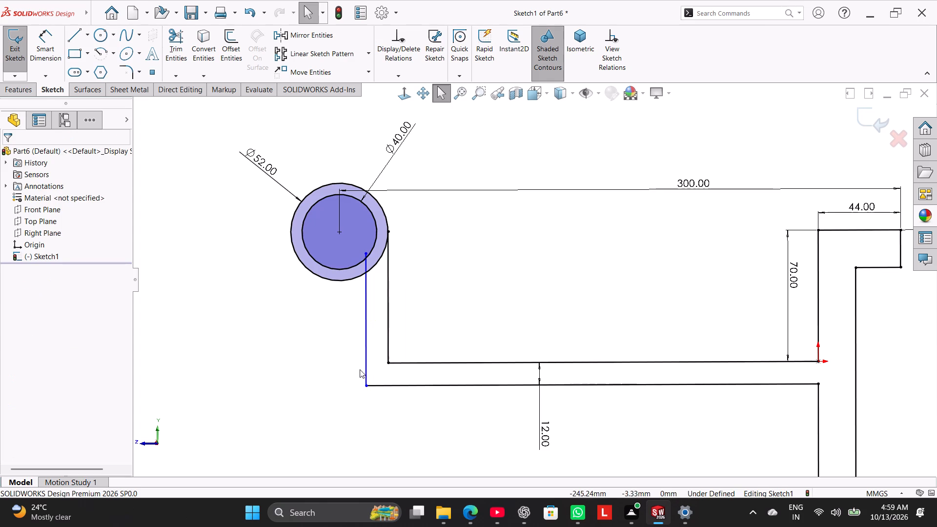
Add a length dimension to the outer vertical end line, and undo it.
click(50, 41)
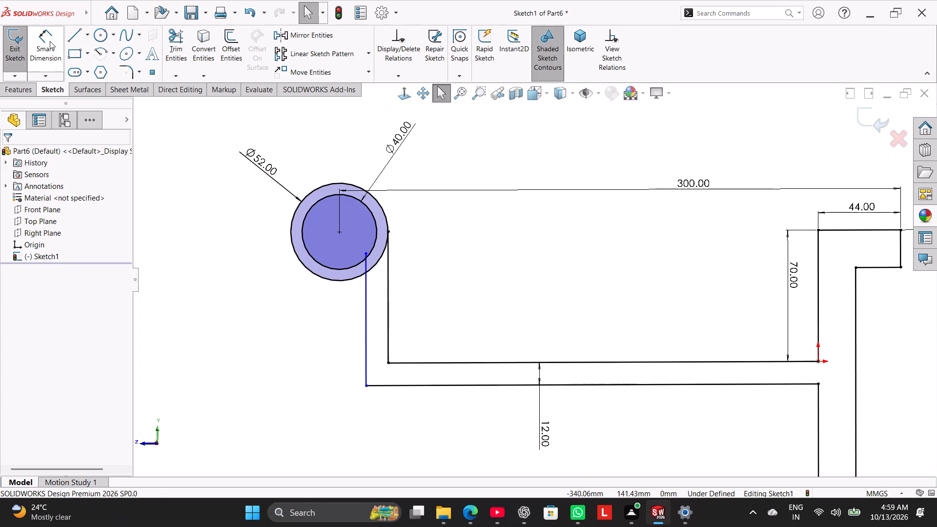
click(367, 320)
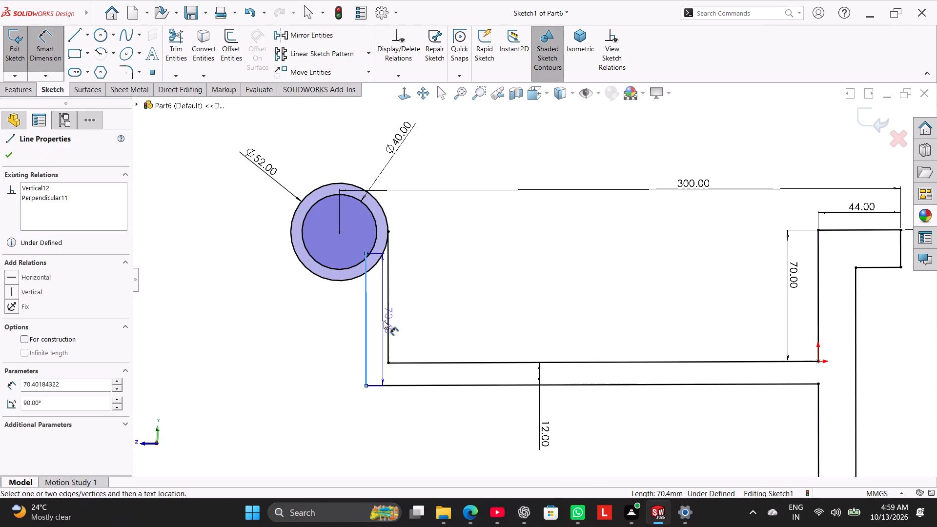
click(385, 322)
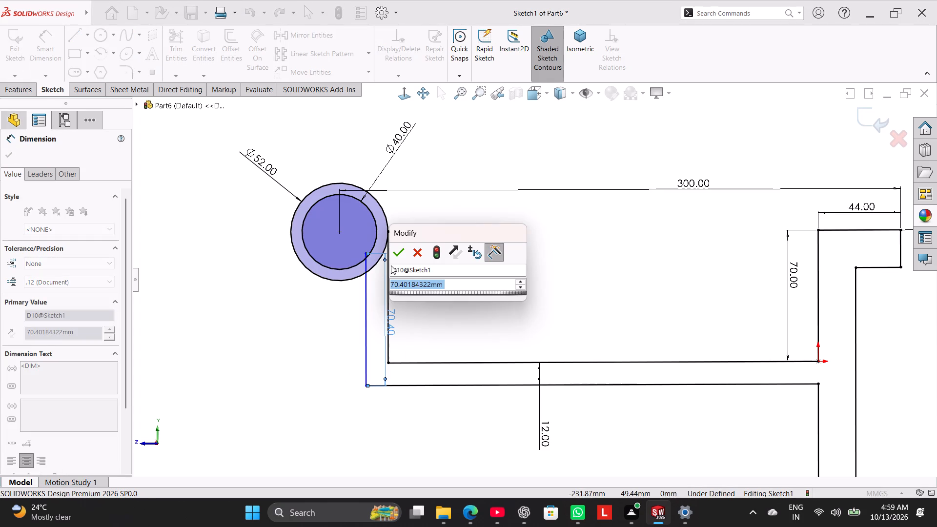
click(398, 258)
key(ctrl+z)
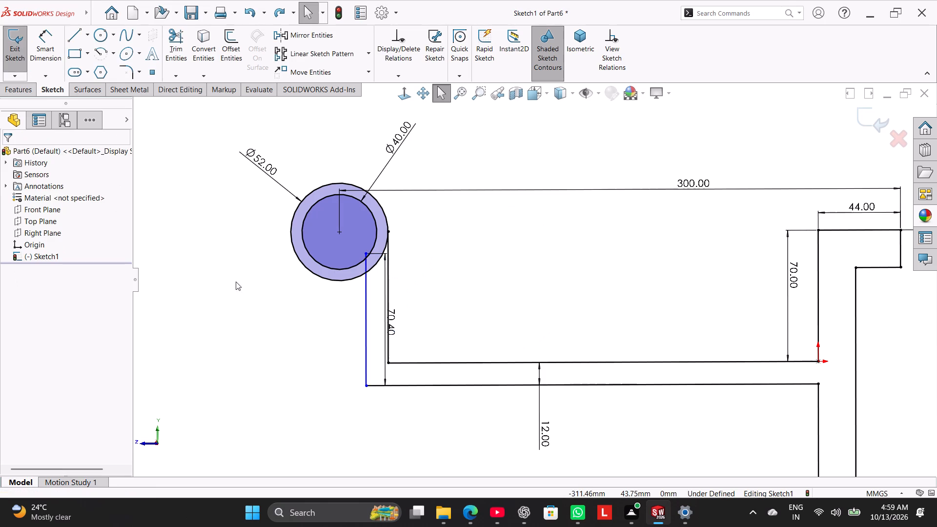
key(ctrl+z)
Dimension the distance between the inner and outer vertical lines beneath the ring as 12 mm.
right_drag(236, 282, 327, 290)
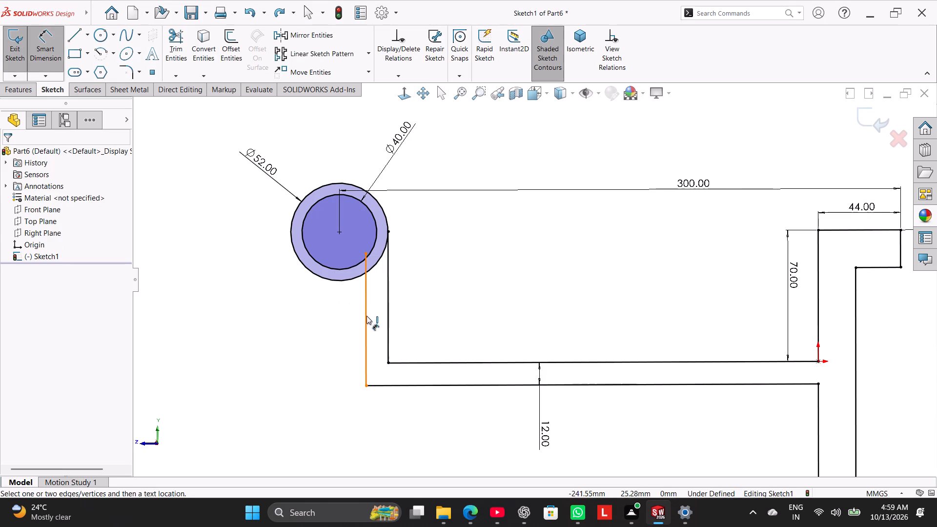
click(367, 316)
click(387, 316)
click(427, 316)
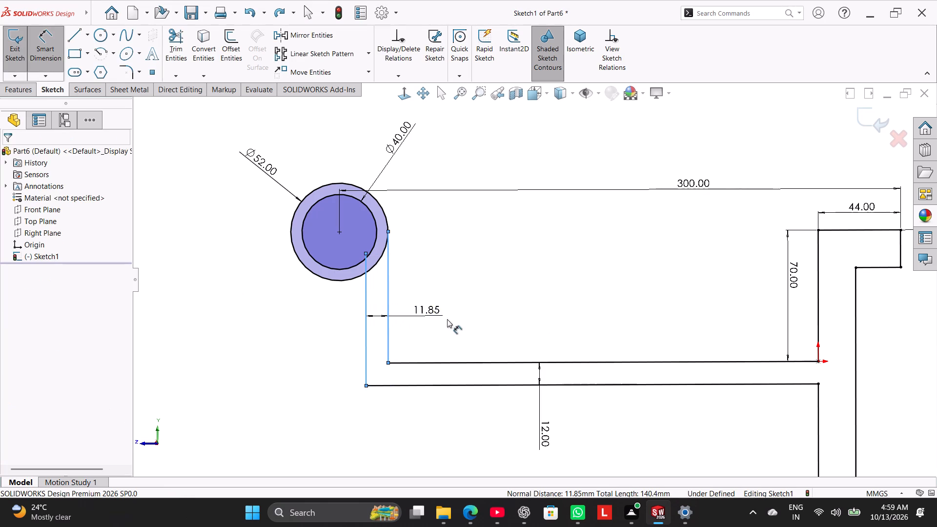
key(1)
key(2)
key(Return)
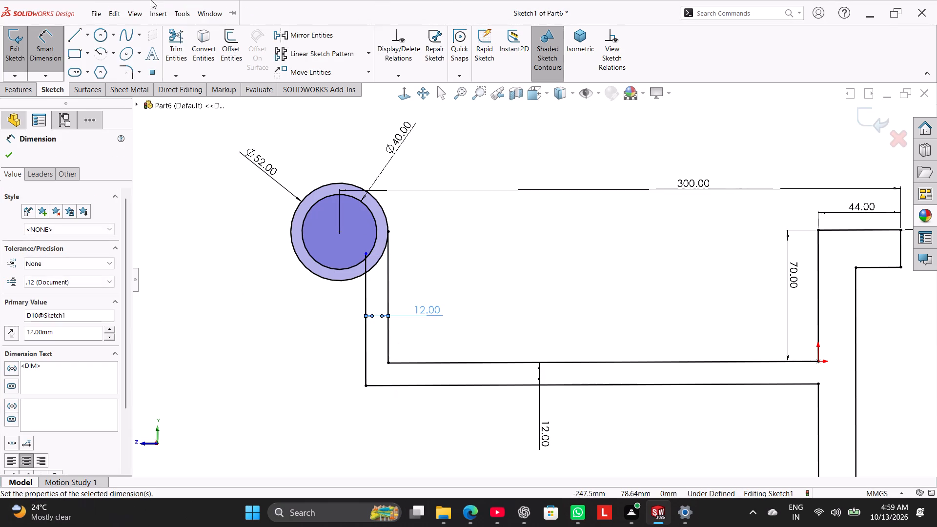
right_click(451, 164)
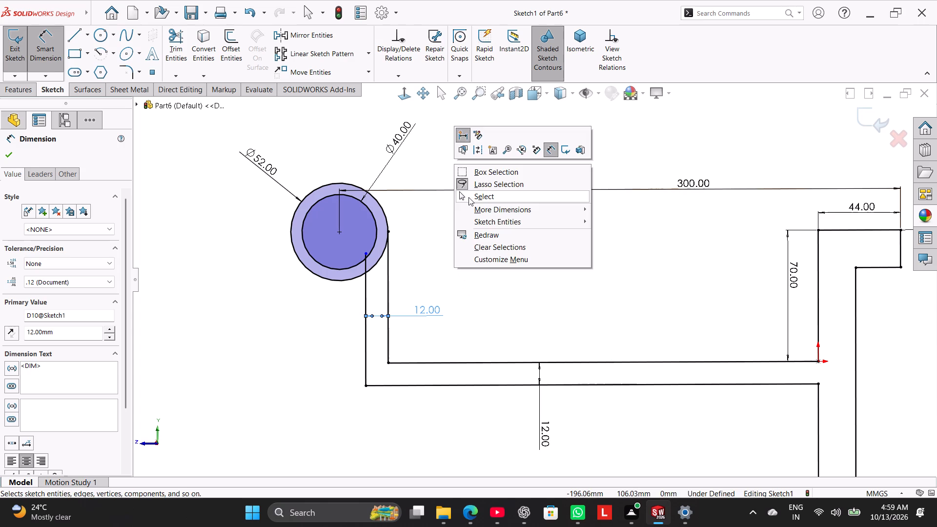
click(472, 200)
Shorten the outer vertical line so its upper endpoint lies on the ring's 52 mm outer circle.
scroll(363, 247, down, 3)
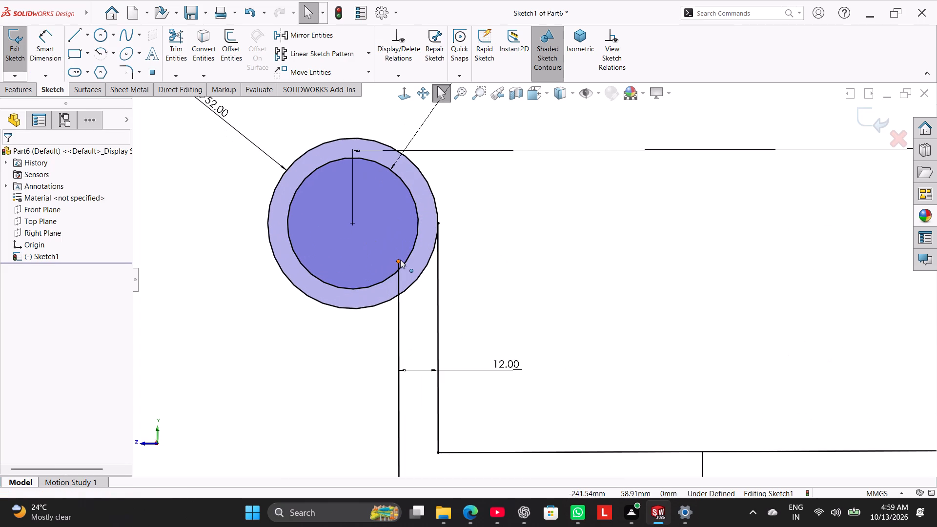
drag(400, 260, 408, 297)
click(347, 335)
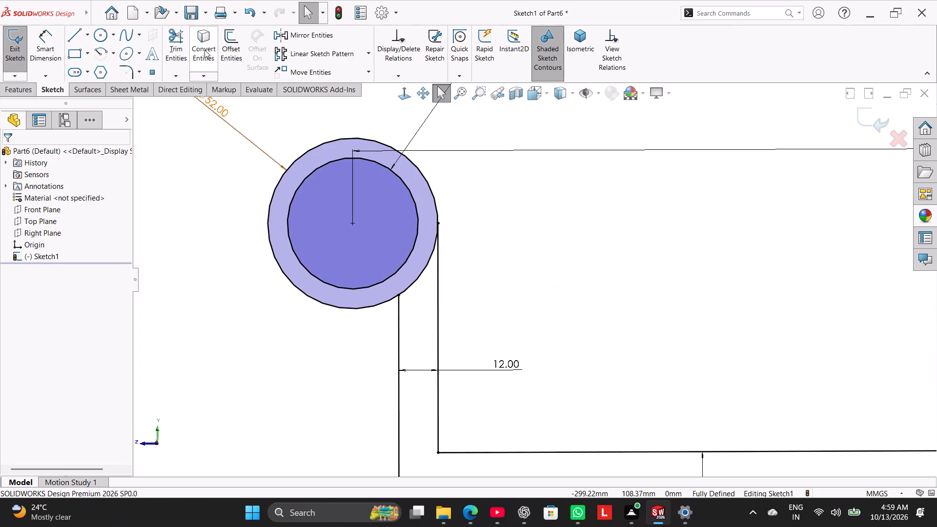
Trim away the arc of the ring's 52 mm outer circle that lies between the two vertical lines.
click(166, 47)
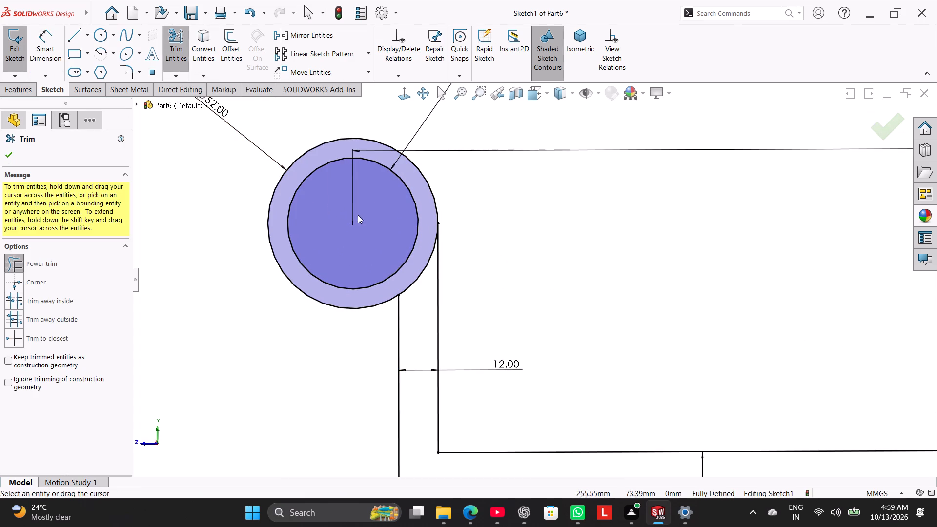
drag(414, 250, 428, 288)
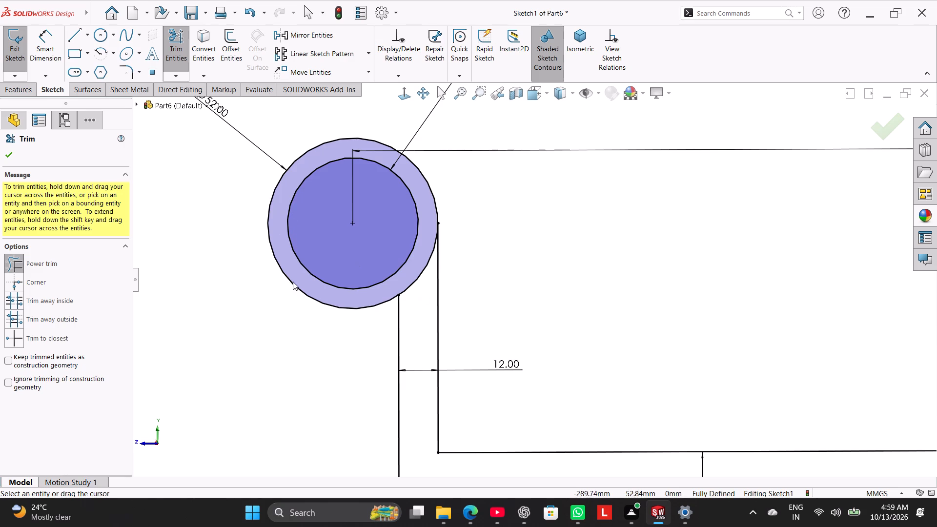
drag(425, 252, 427, 307)
right_click(239, 324)
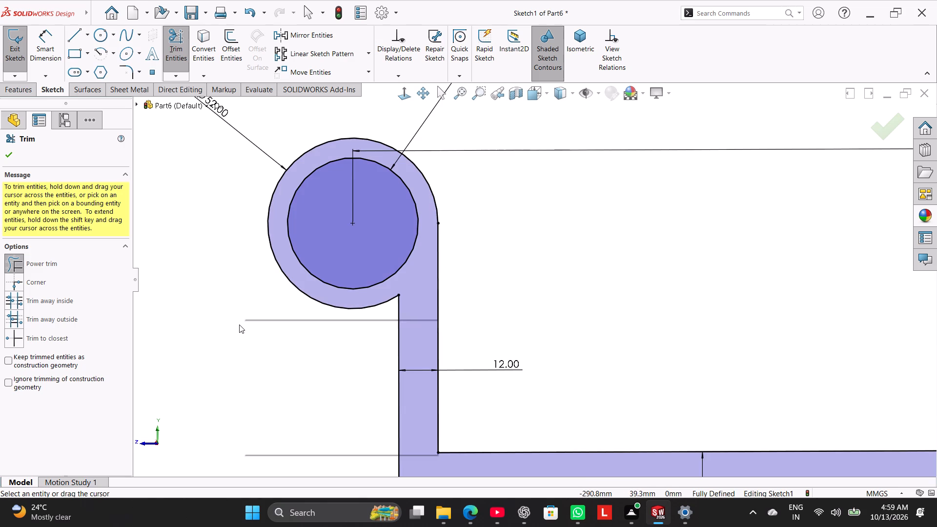
click(269, 353)
Examine the complete bracket profile and its dimensions, from the ring and arm to the flanged upright.
scroll(252, 326, up, 3)
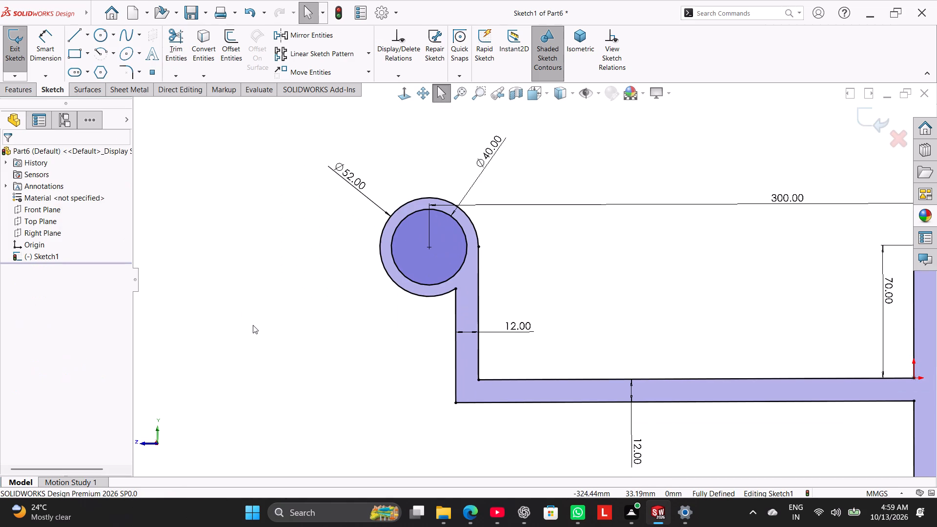
scroll(326, 342, up, 2)
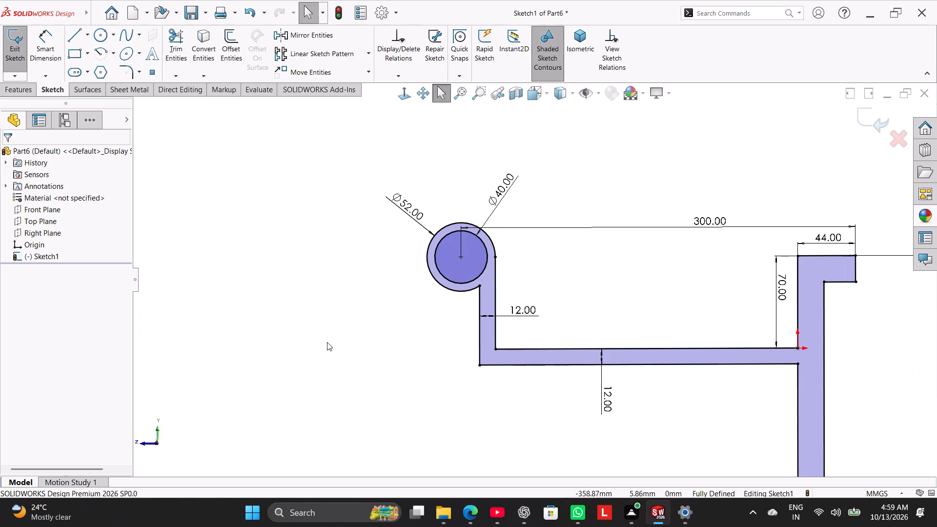
scroll(327, 342, up, 2)
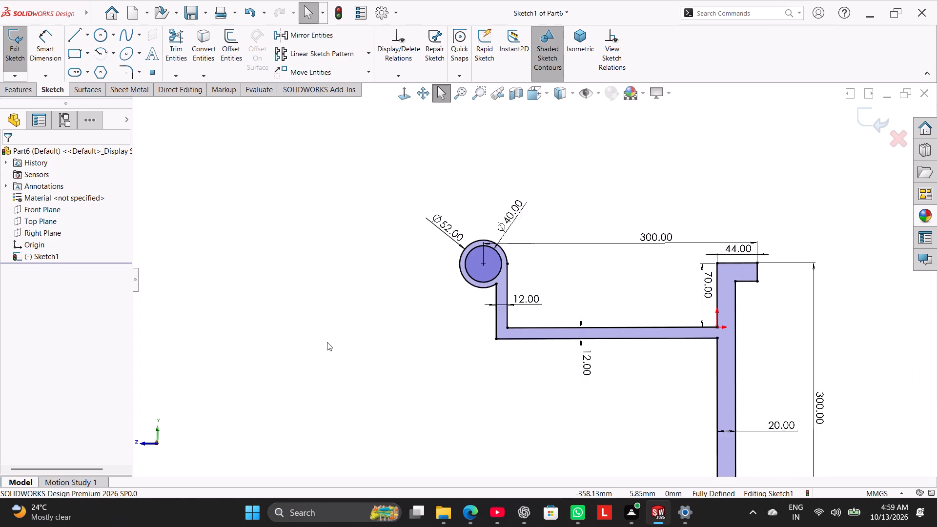
scroll(327, 342, up, 3)
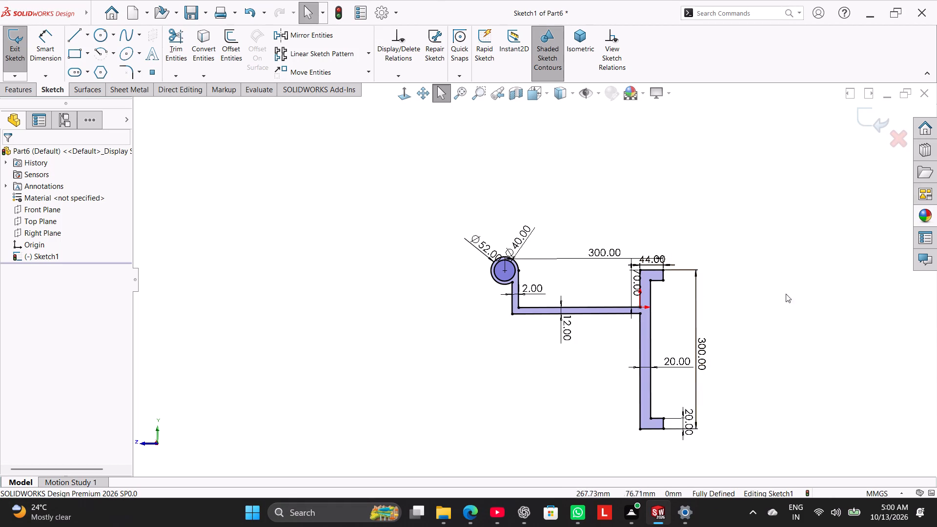
scroll(564, 312, down, 3)
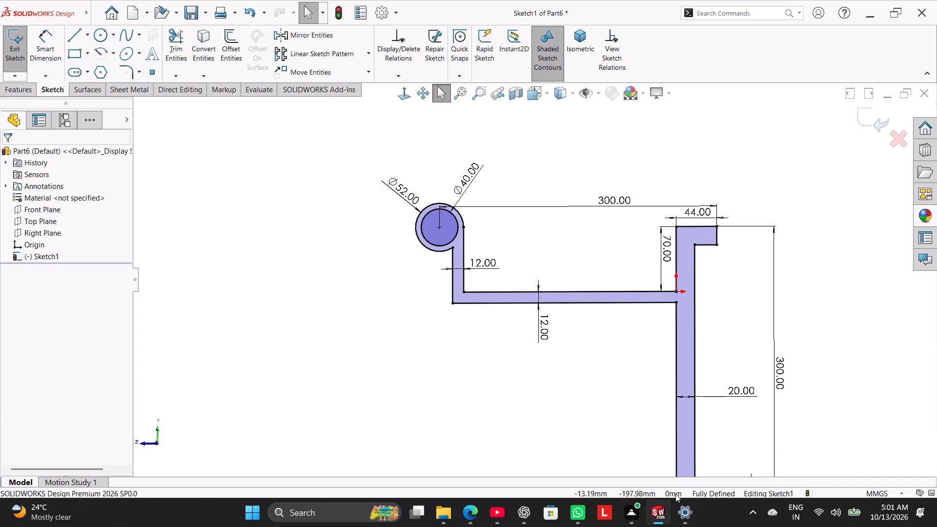
scroll(824, 475, up, 1)
scroll(735, 423, up, 1)
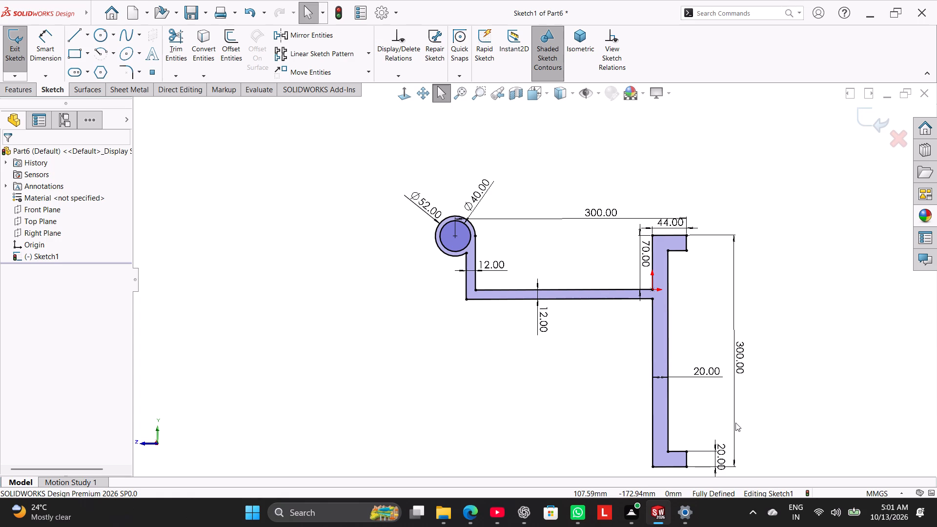
key(slash)
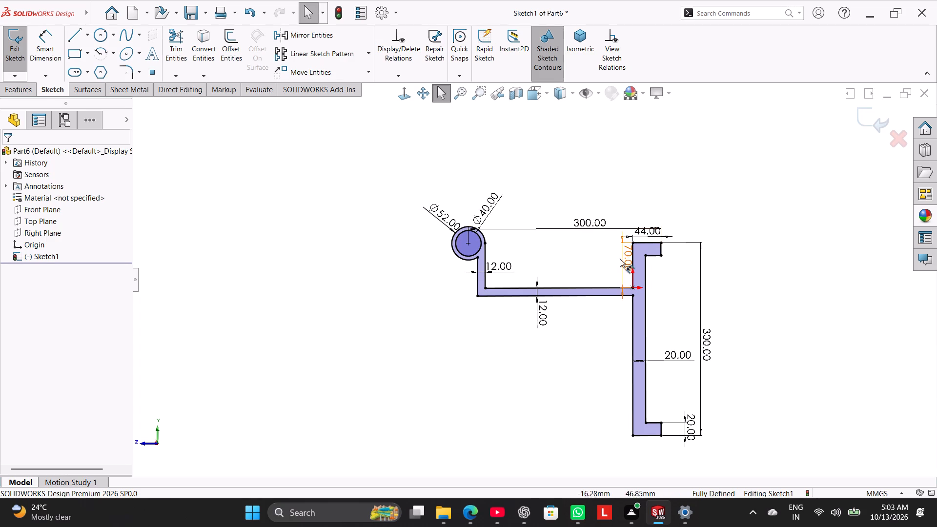
scroll(488, 314, up, 2)
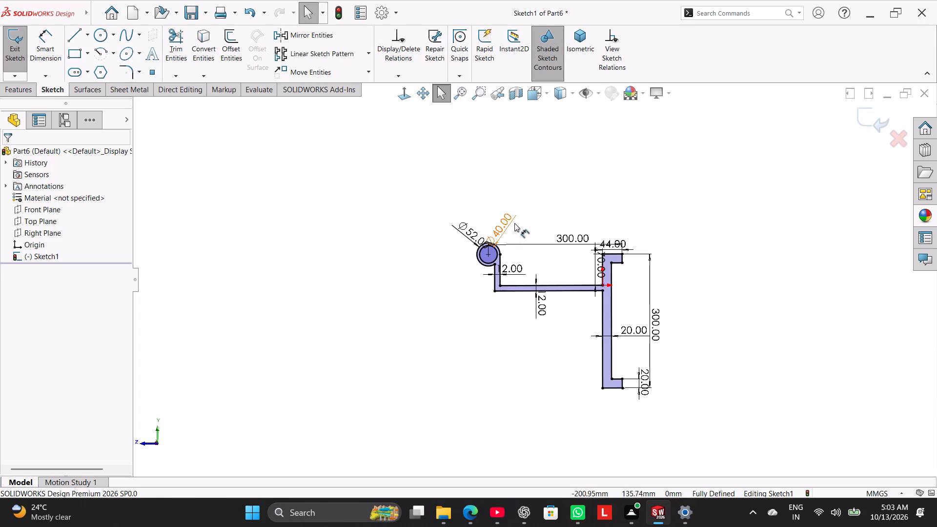
scroll(553, 203, down, 1)
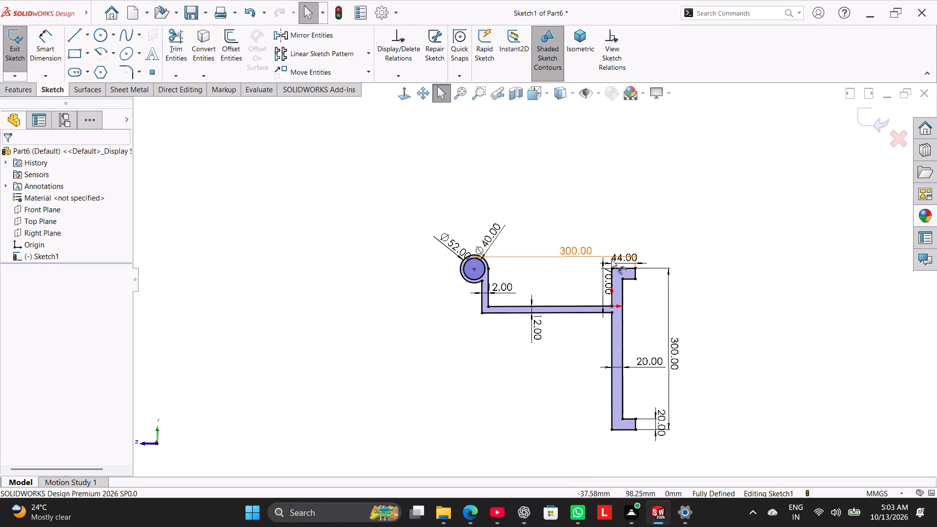
scroll(646, 296, down, 3)
scroll(587, 314, down, 2)
scroll(488, 289, up, 2)
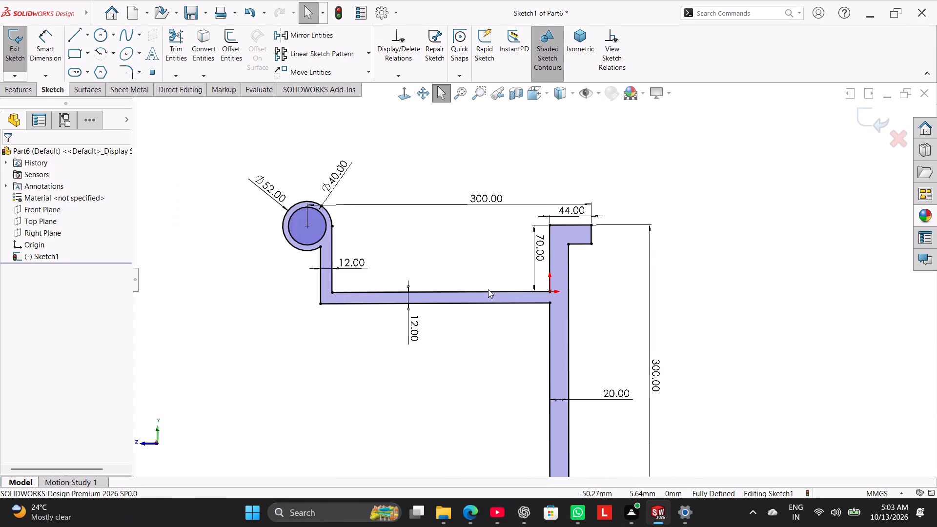
scroll(488, 287, up, 1)
Extrude the bracket profile region, leaving the 40 mm ring bore out, 100 mm with the Mid Plane end condition.
click(31, 91)
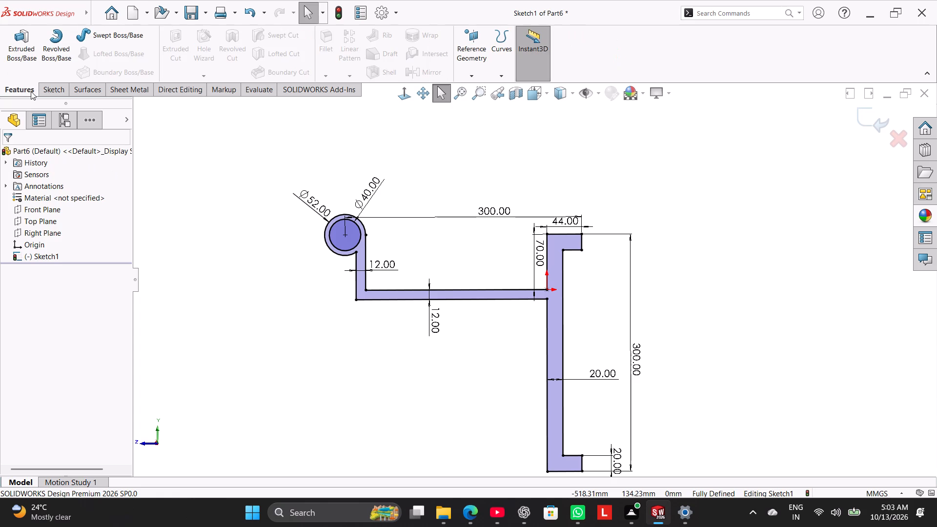
click(26, 60)
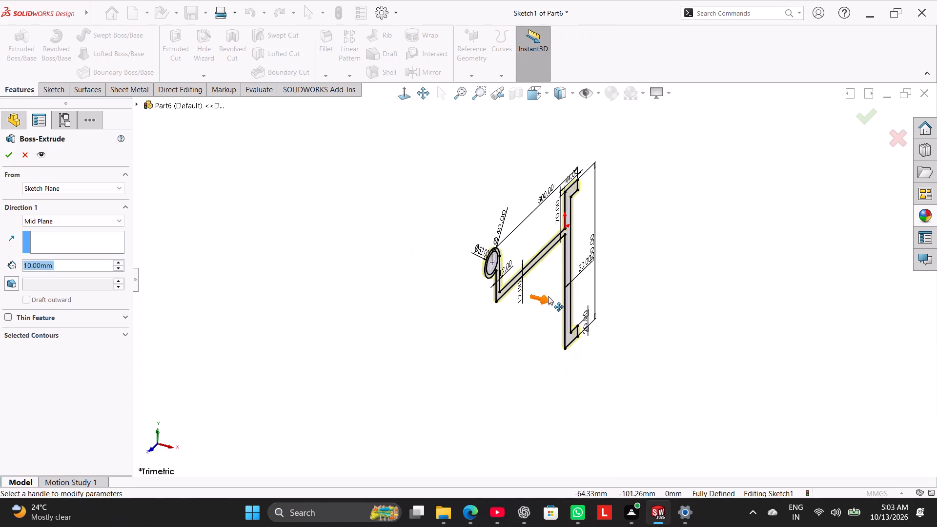
click(61, 339)
click(71, 353)
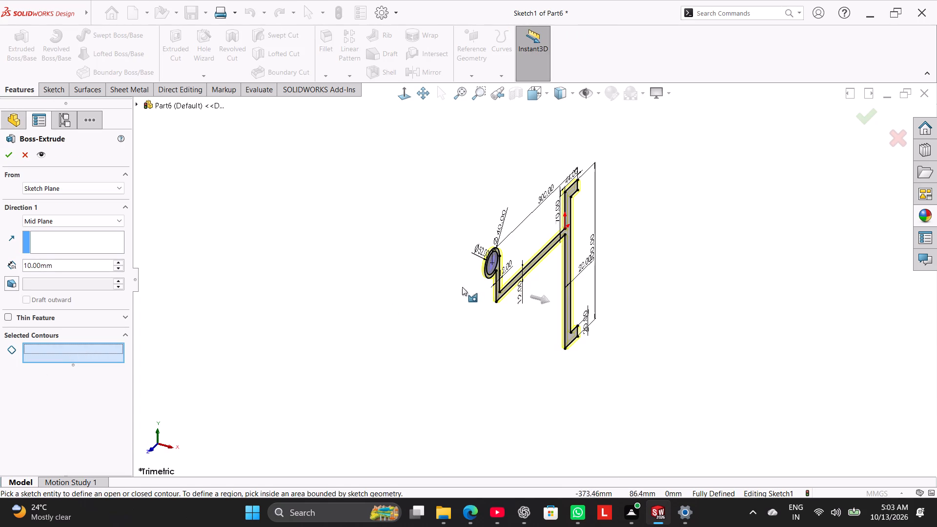
scroll(557, 260, down, 3)
click(570, 235)
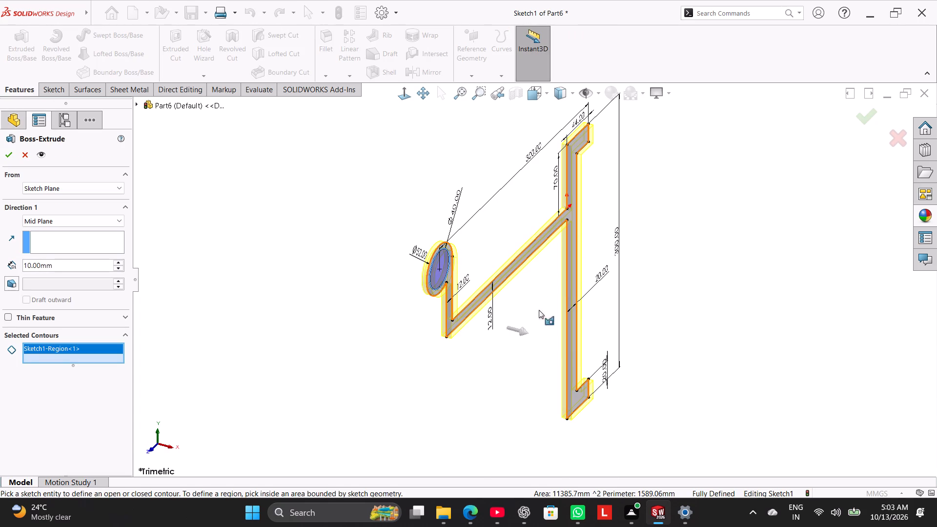
scroll(516, 336, down, 1)
middle_drag(345, 353, 231, 272)
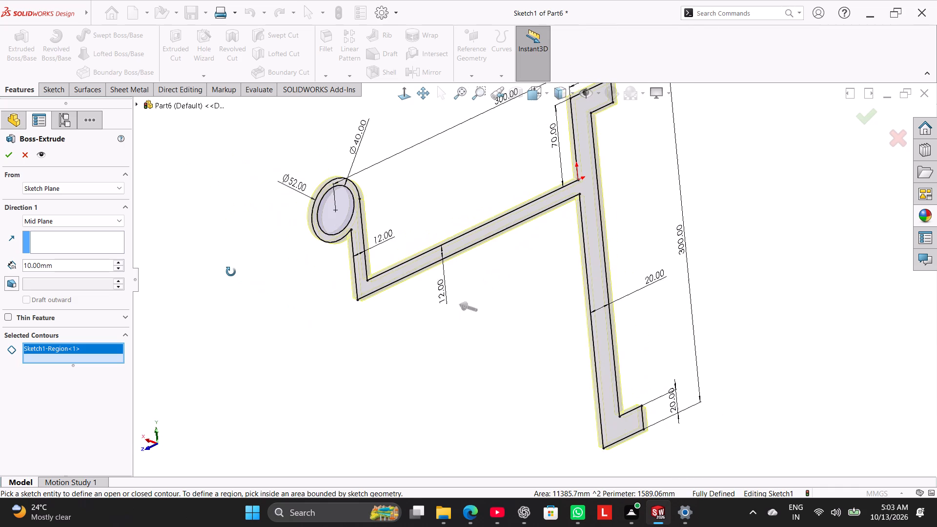
middle_drag(231, 272, 246, 295)
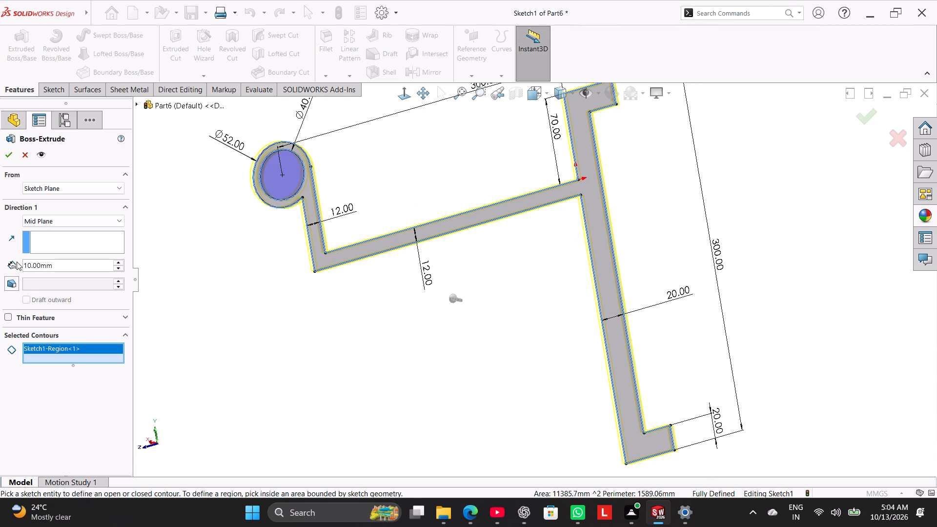
click(49, 223)
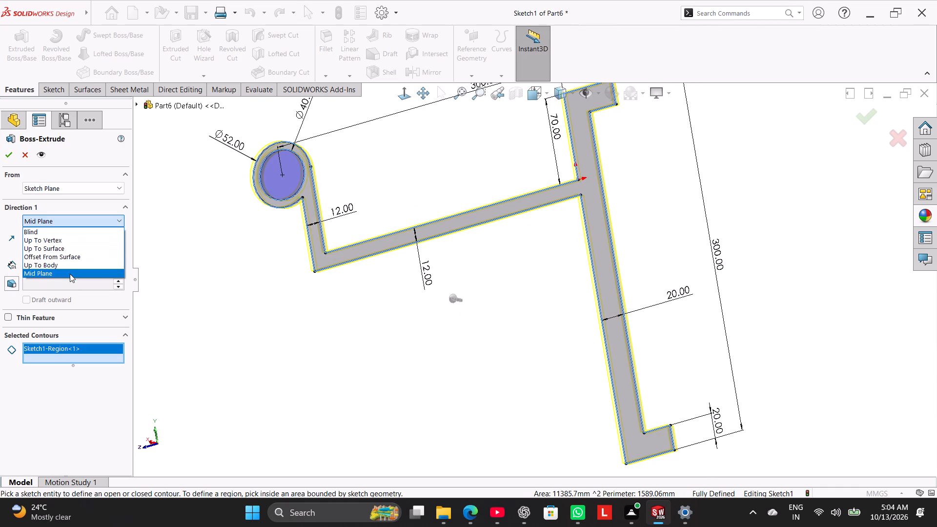
click(70, 274)
double_click(81, 265)
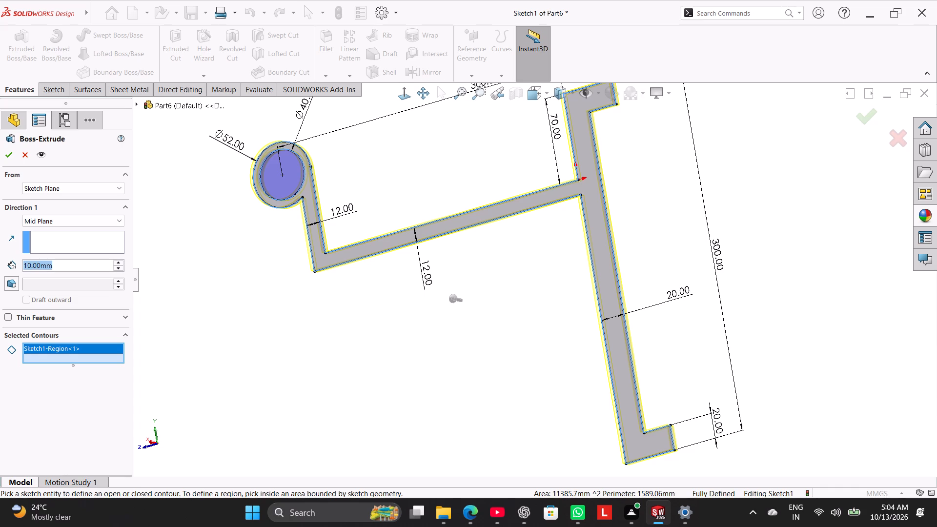
key(1)
text(00)
key(Return)
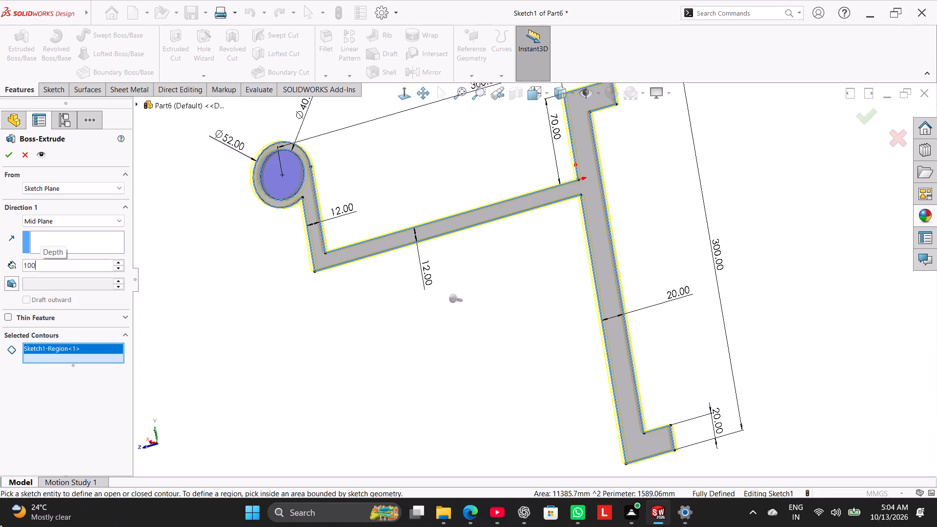
click(8, 153)
Examine the extruded bracket body in isometric view and from above.
middle_drag(212, 205, 277, 316)
right_drag(260, 312, 326, 246)
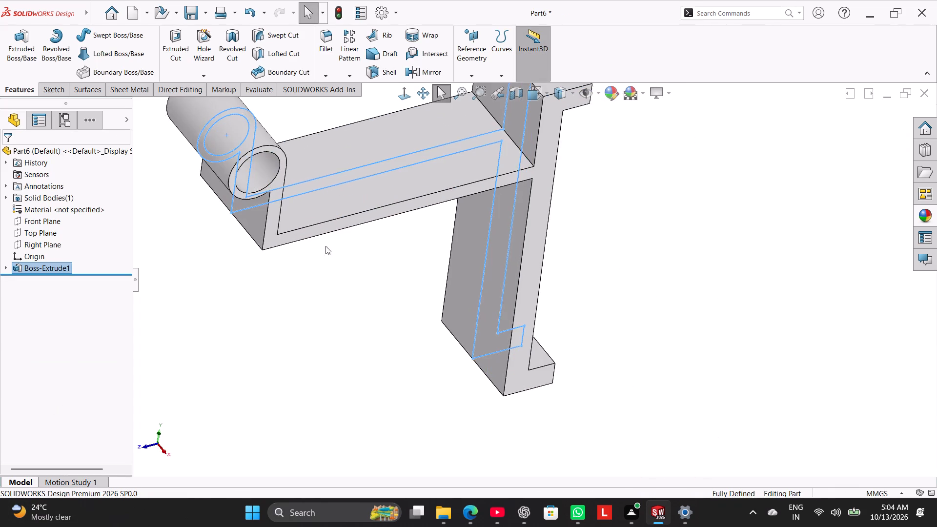
right_drag(326, 246, 417, 190)
click(290, 234)
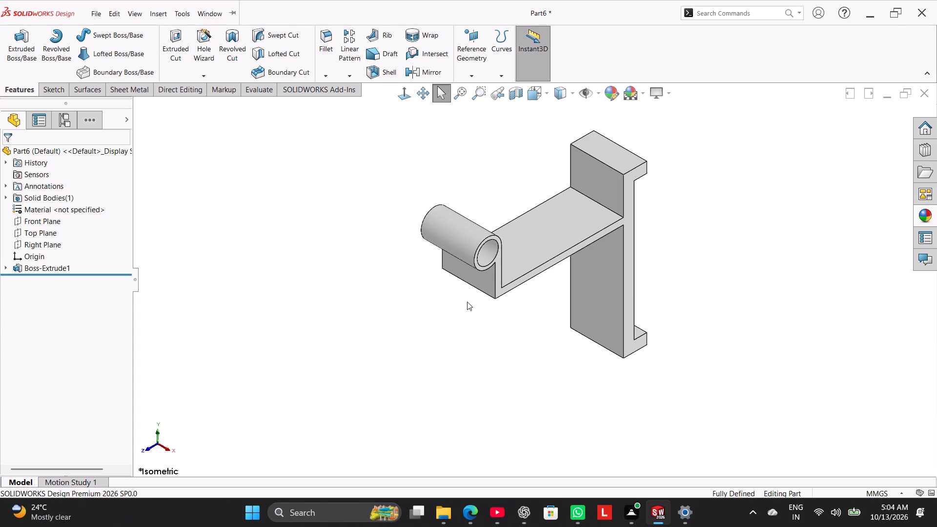
click(536, 178)
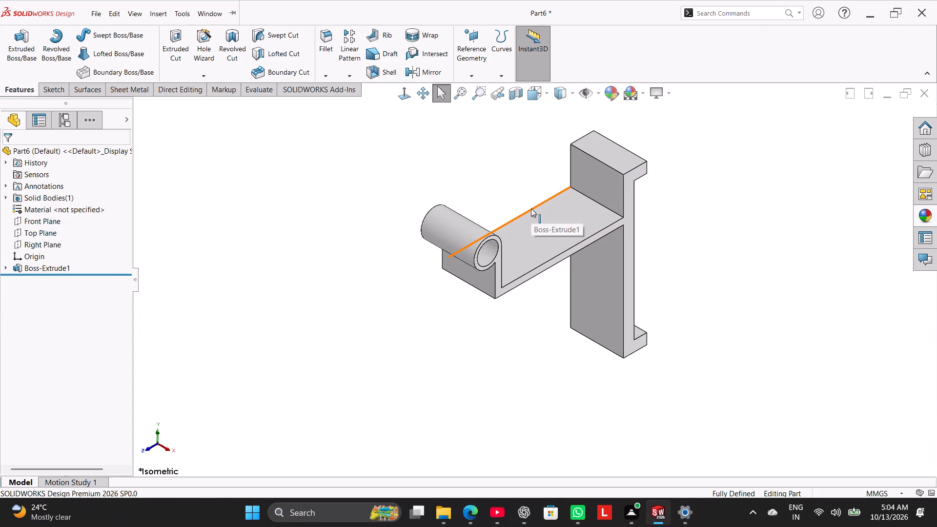
click(471, 324)
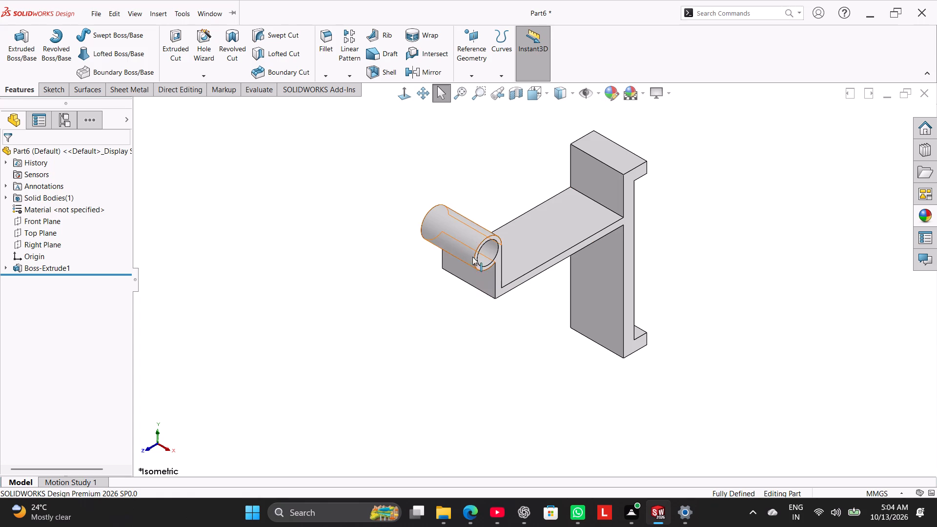
middle_drag(491, 154, 508, 225)
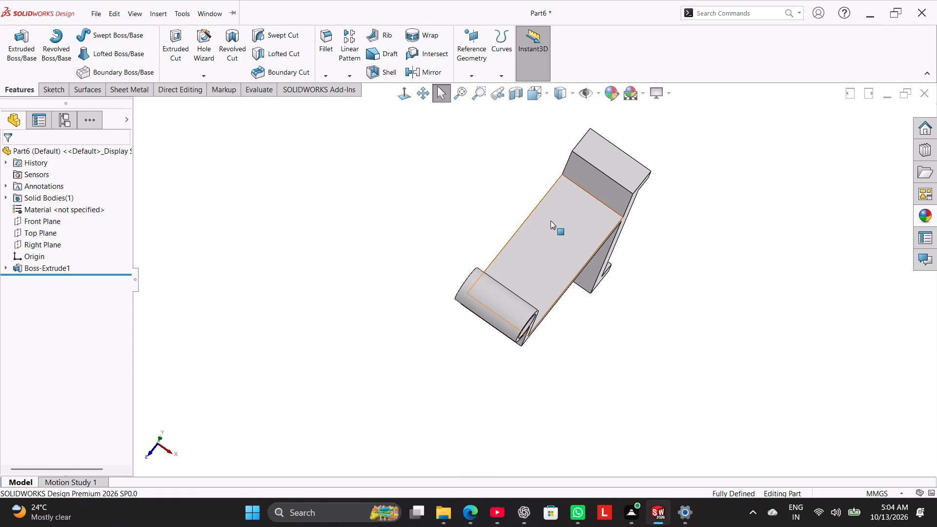
Start a new sketch on the Top Plane.
click(53, 229)
click(64, 218)
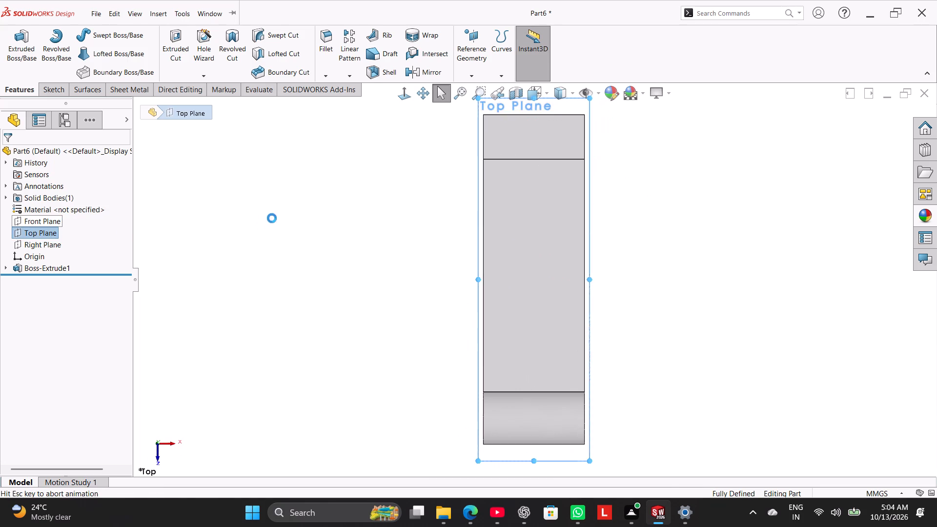
click(274, 217)
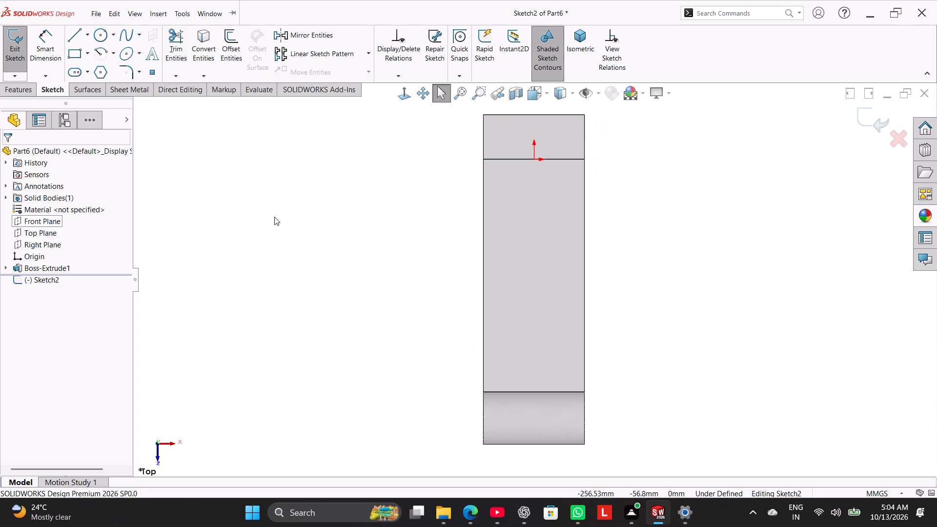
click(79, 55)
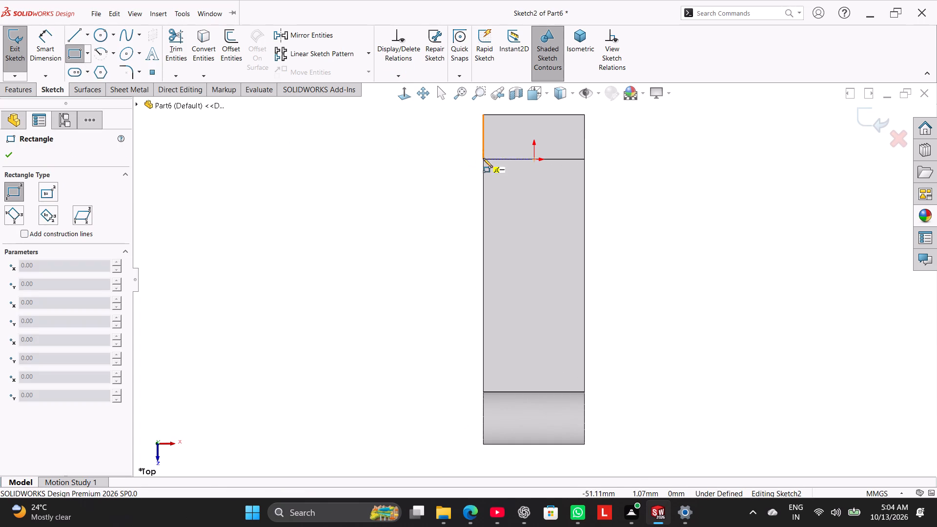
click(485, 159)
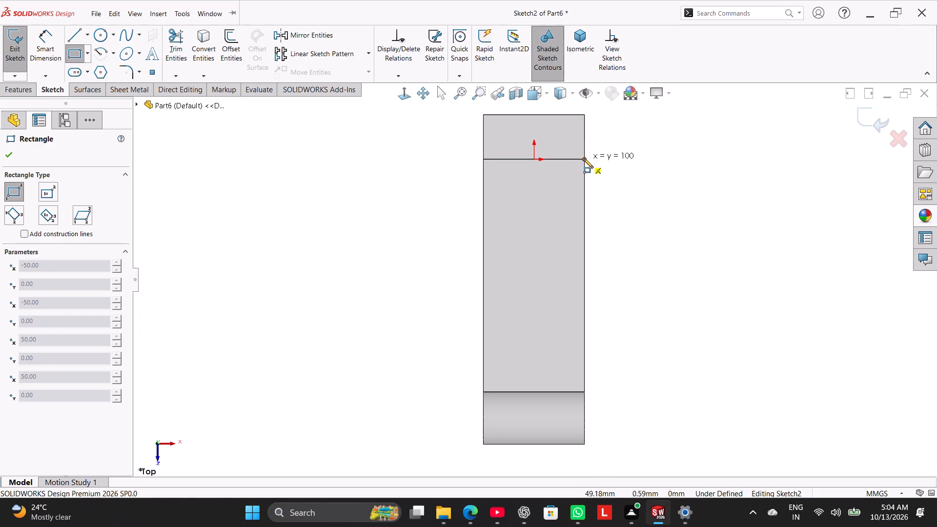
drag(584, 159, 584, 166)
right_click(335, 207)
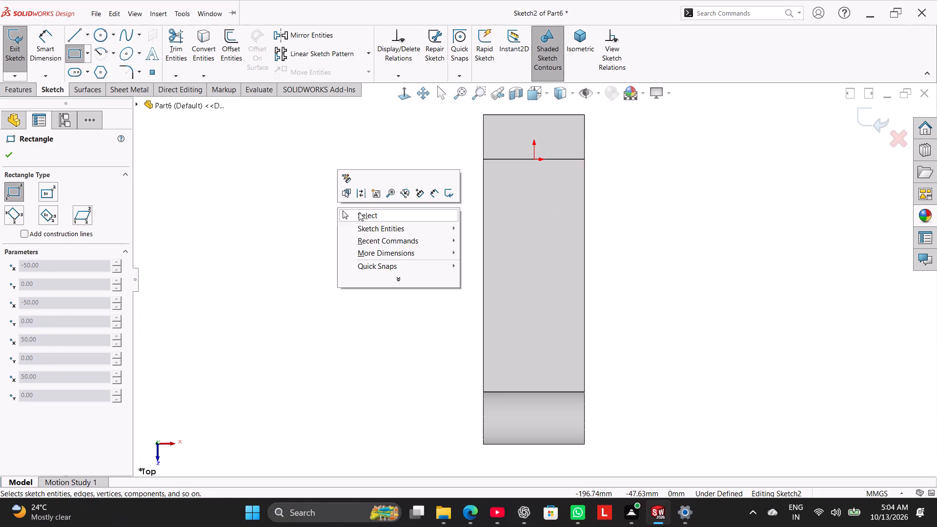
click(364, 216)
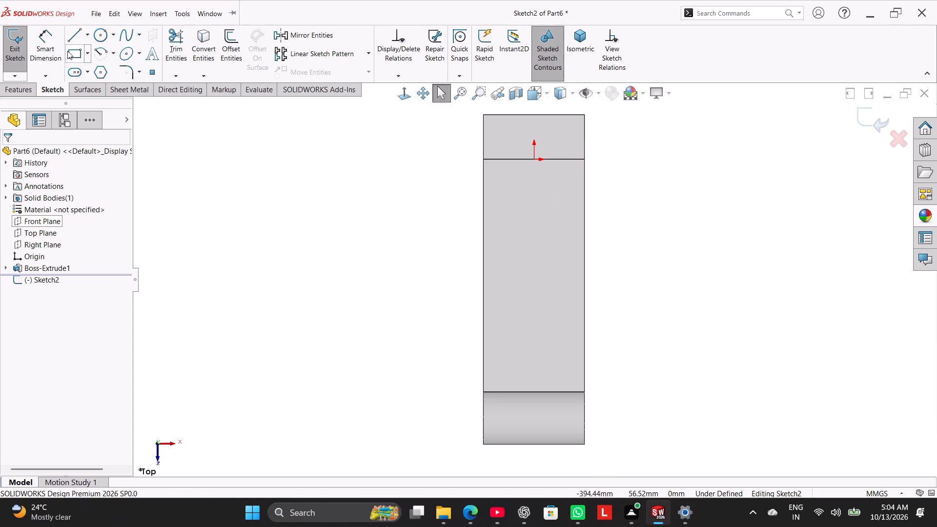
Sketch a 100 by 282 mm corner rectangle across the bracket's full width, from the upright's arm-side face to the ring's far edge.
click(68, 51)
click(483, 159)
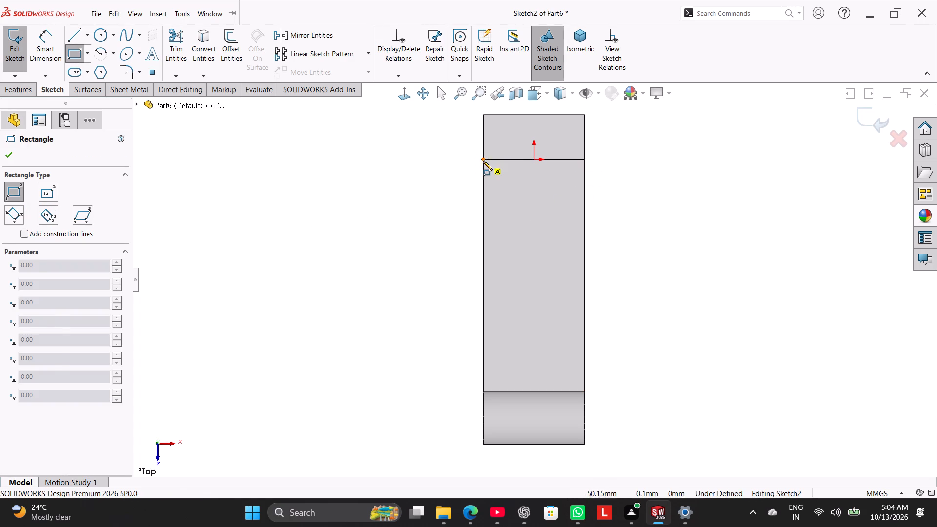
click(586, 445)
right_click(328, 364)
click(358, 373)
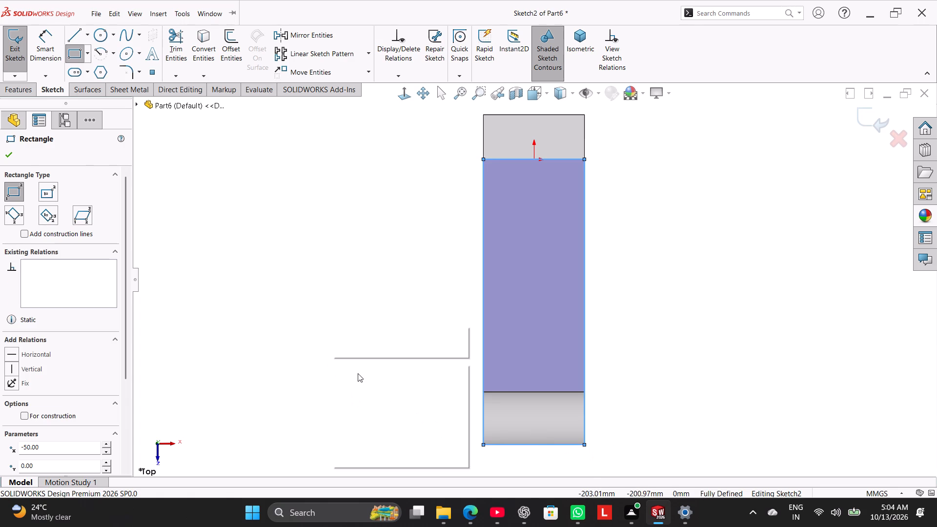
Power-trim the rectangle's two long sides, keeping only its short lines at the upright and at the ring.
drag(175, 48, 177, 56)
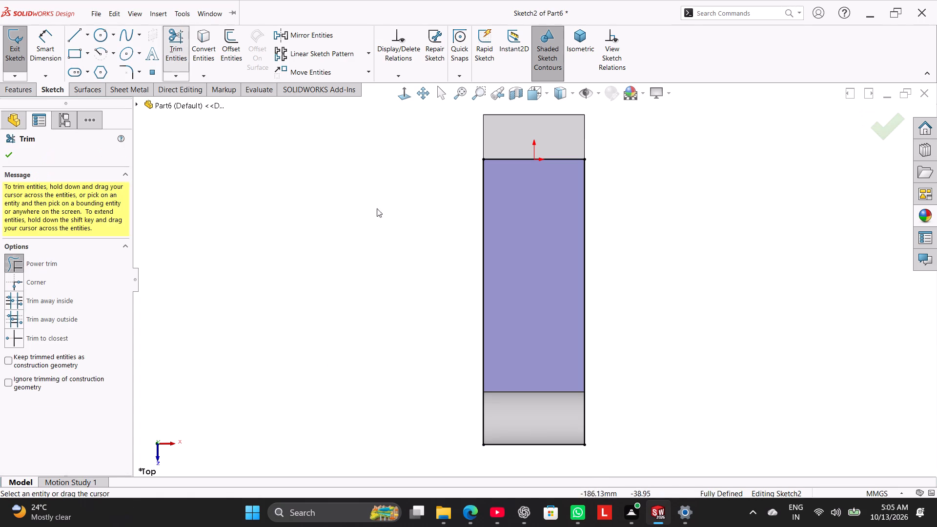
drag(650, 212, 129, 357)
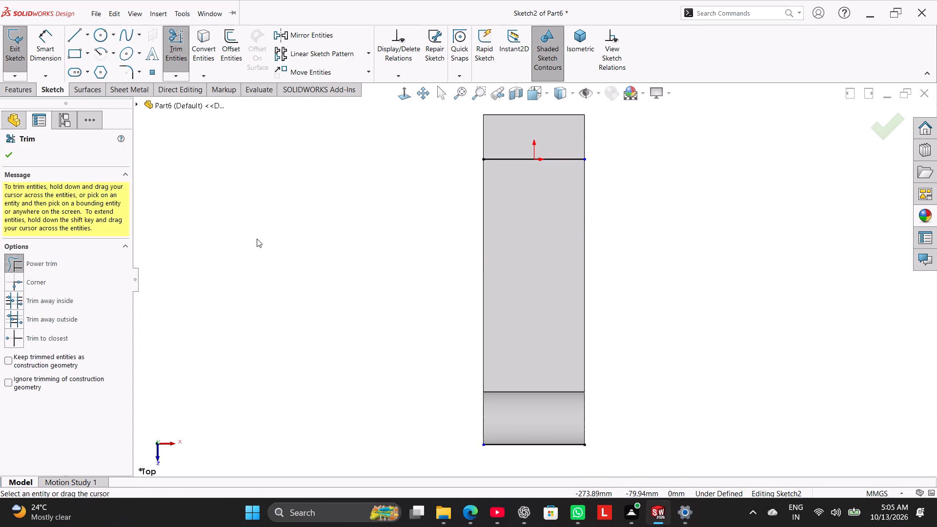
click(257, 209)
Dimension the short line at the ring's far edge to 76 mm.
click(49, 53)
drag(532, 445, 533, 450)
click(538, 467)
text(76)
key(Return)
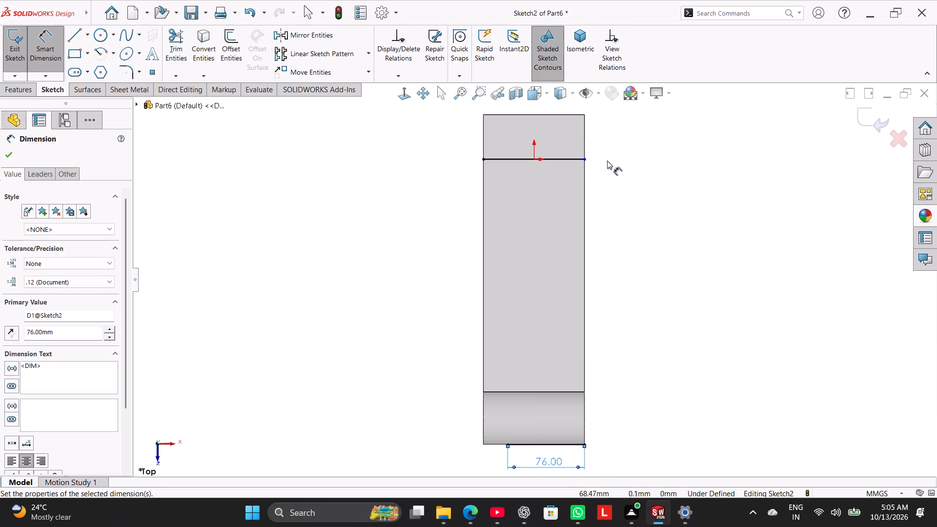
Dimension the line at the upright's arm-side face to 100 mm.
click(575, 158)
scroll(555, 112, up, 1)
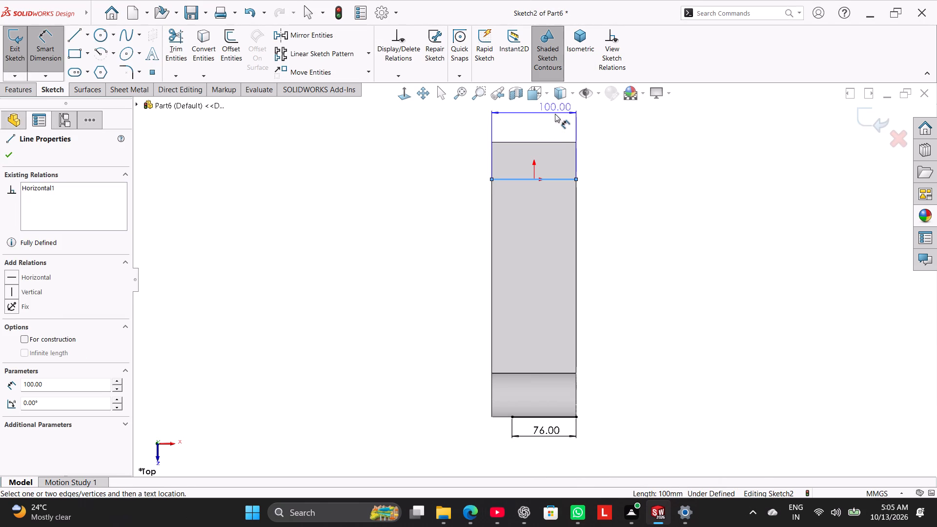
click(546, 120)
click(582, 148)
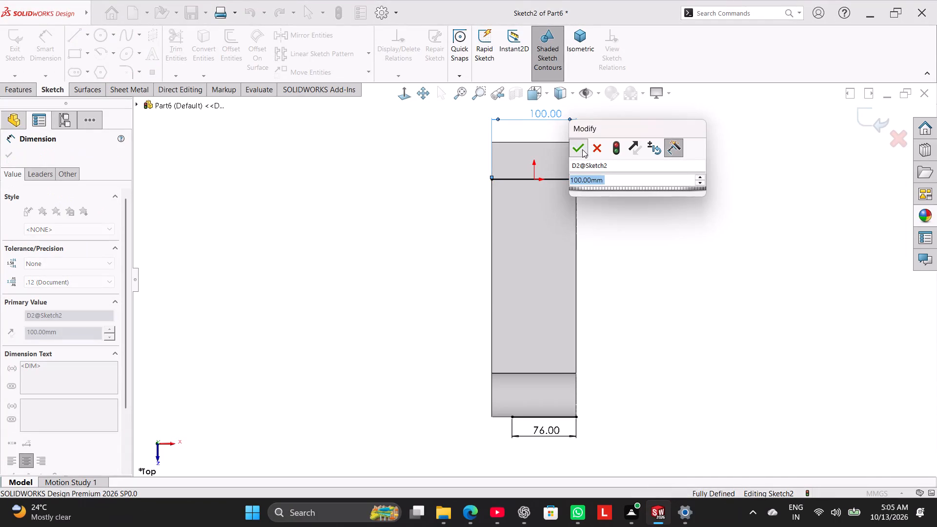
right_click(664, 195)
click(697, 227)
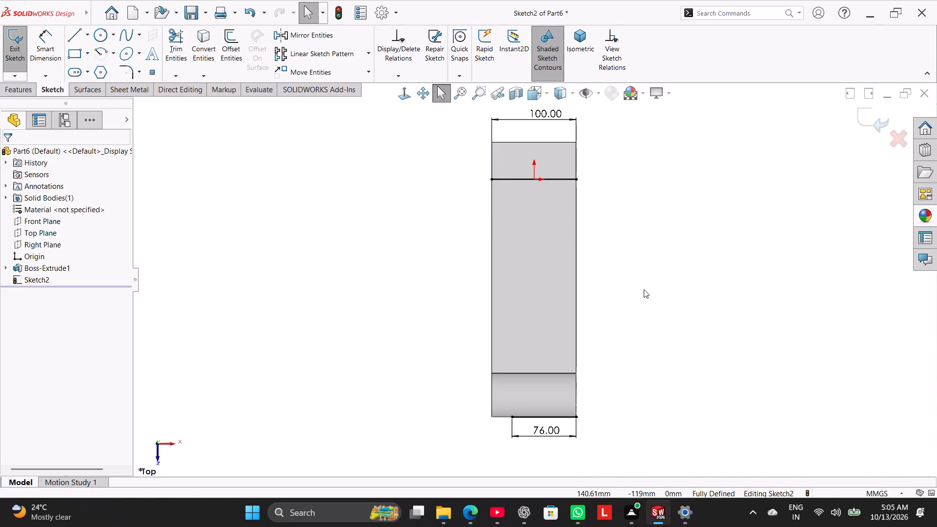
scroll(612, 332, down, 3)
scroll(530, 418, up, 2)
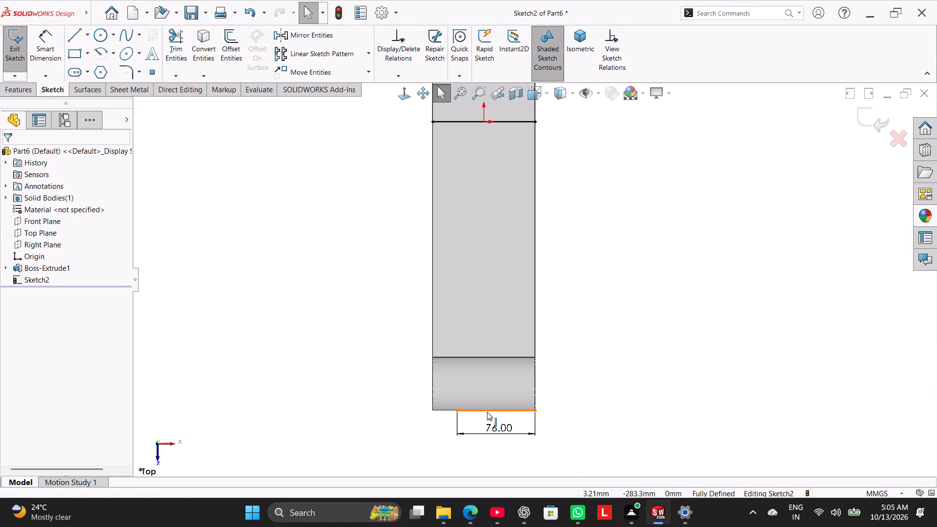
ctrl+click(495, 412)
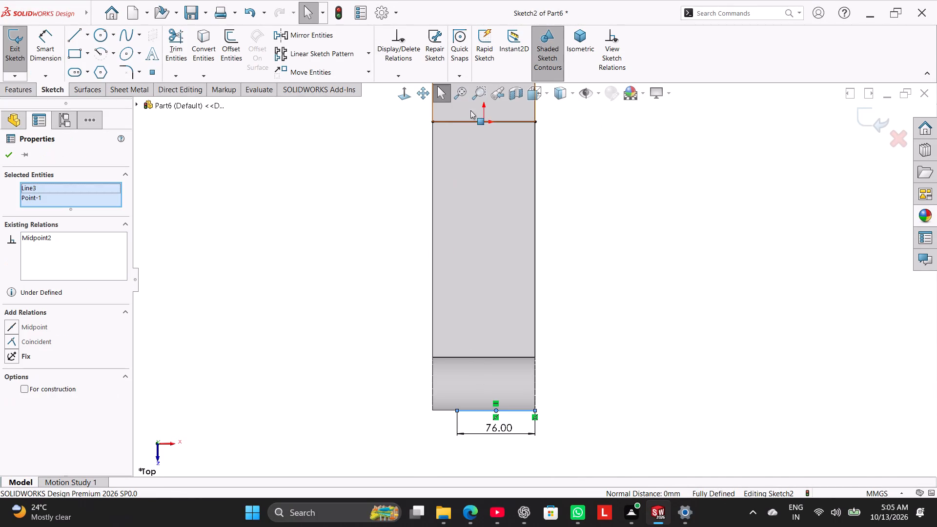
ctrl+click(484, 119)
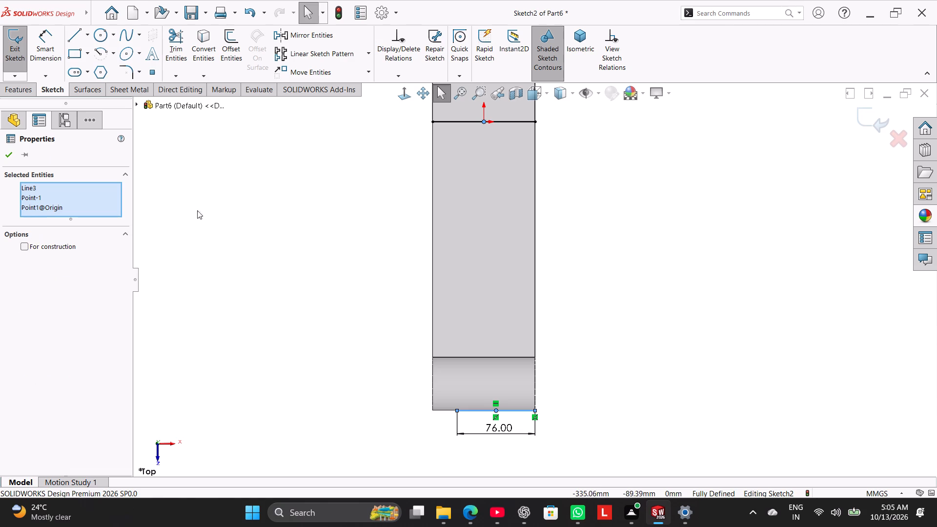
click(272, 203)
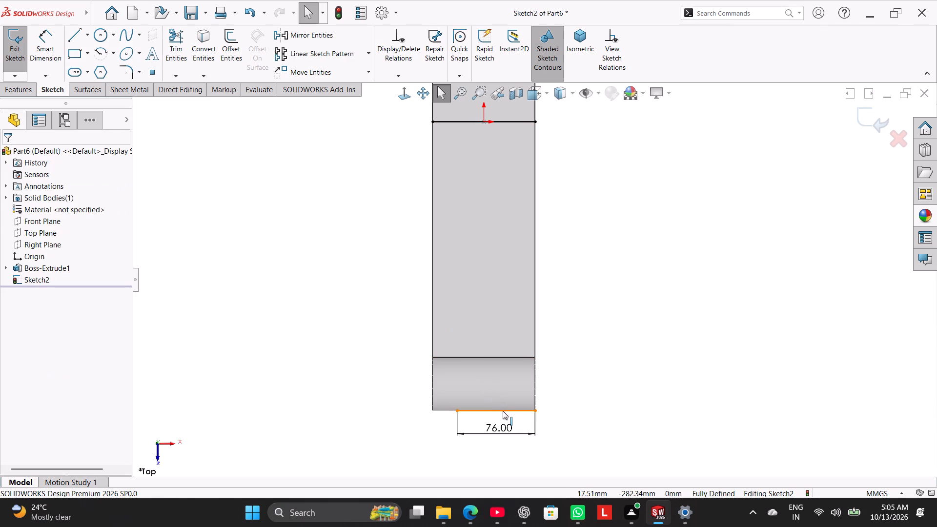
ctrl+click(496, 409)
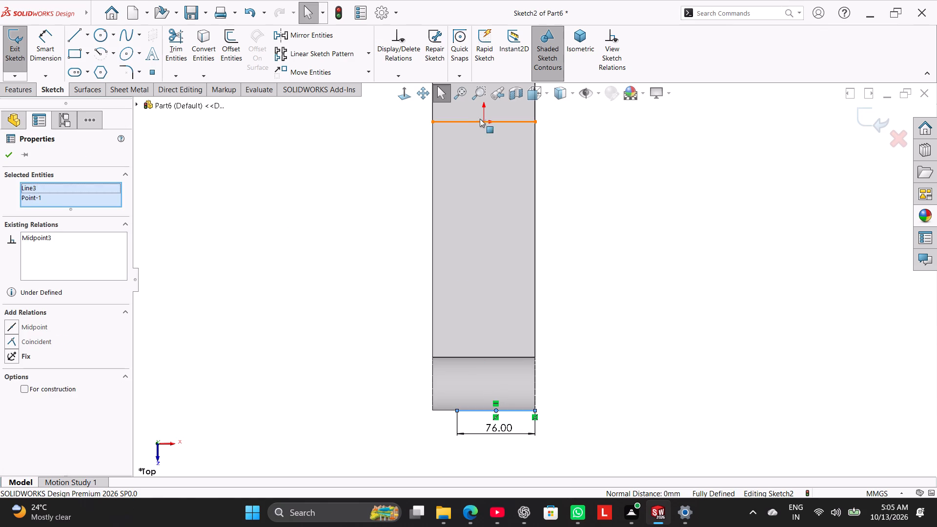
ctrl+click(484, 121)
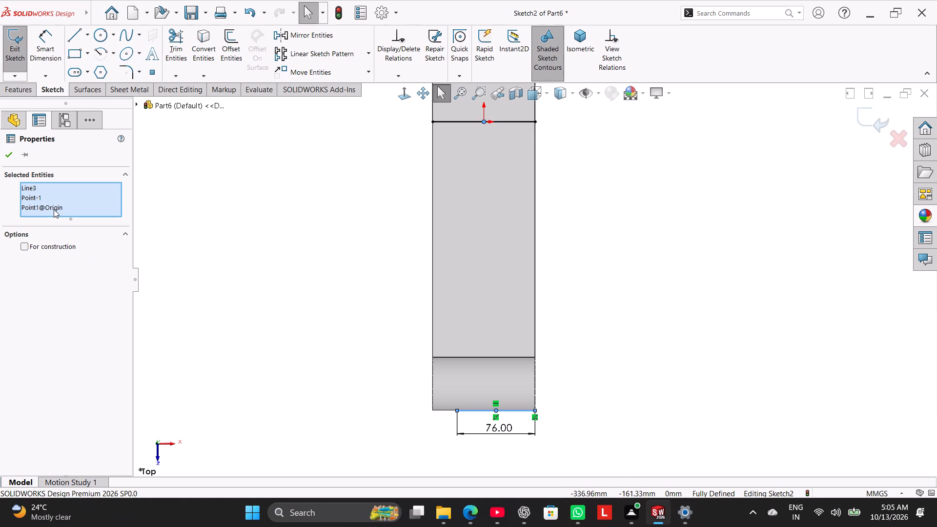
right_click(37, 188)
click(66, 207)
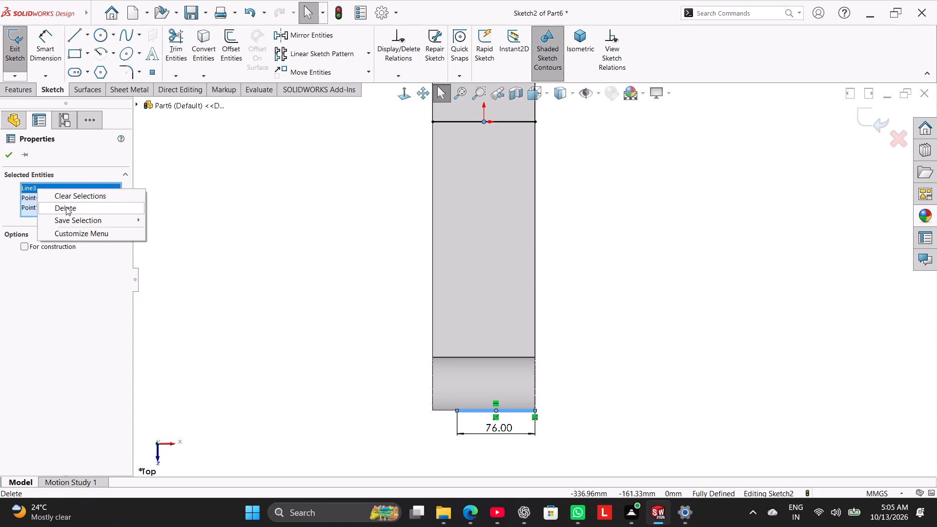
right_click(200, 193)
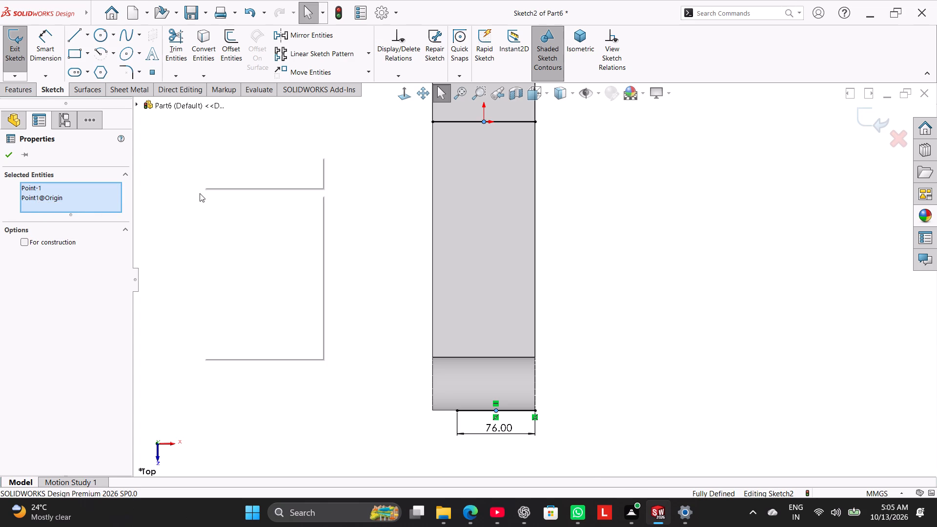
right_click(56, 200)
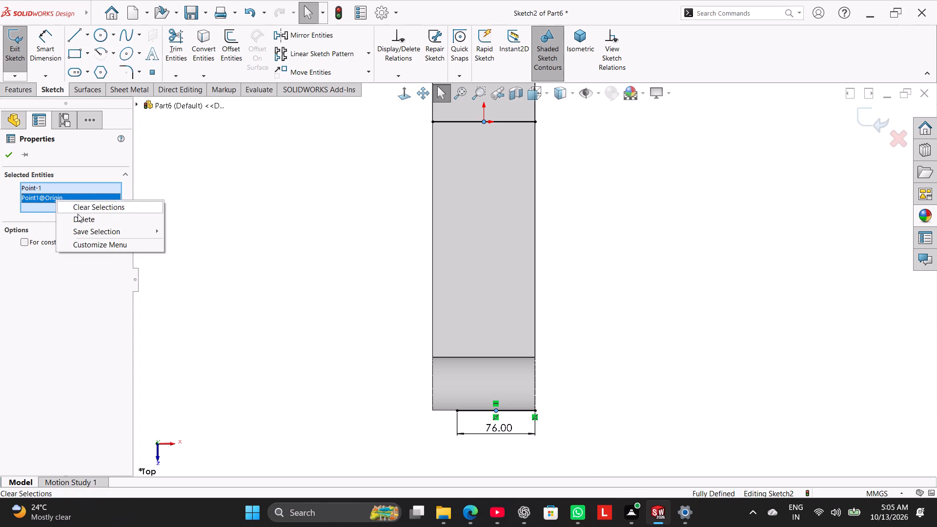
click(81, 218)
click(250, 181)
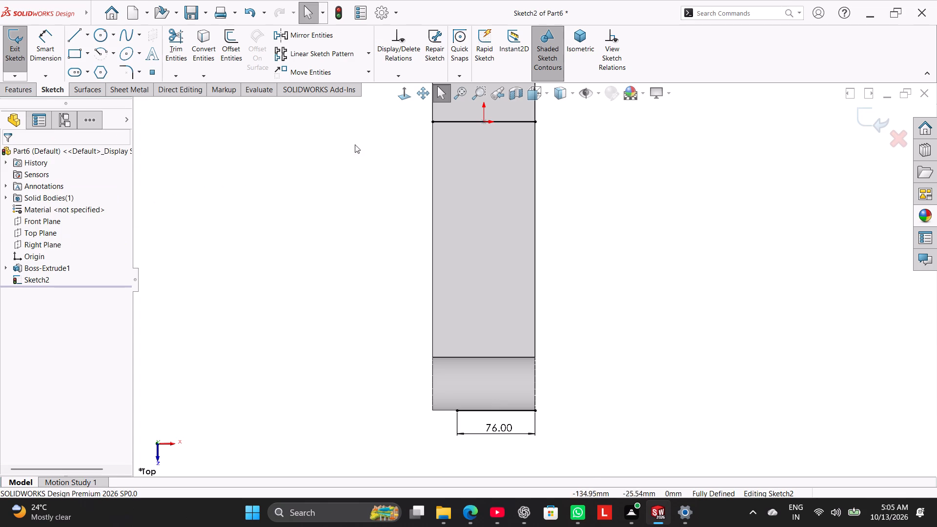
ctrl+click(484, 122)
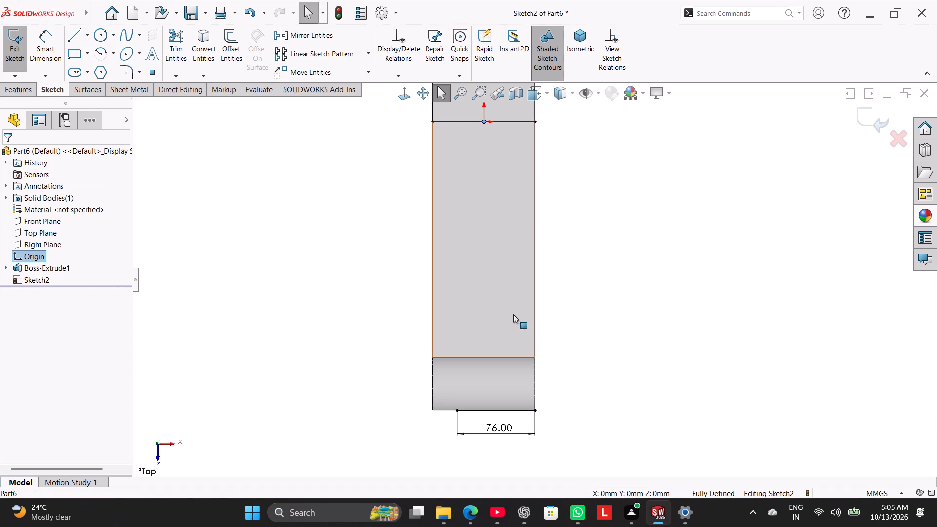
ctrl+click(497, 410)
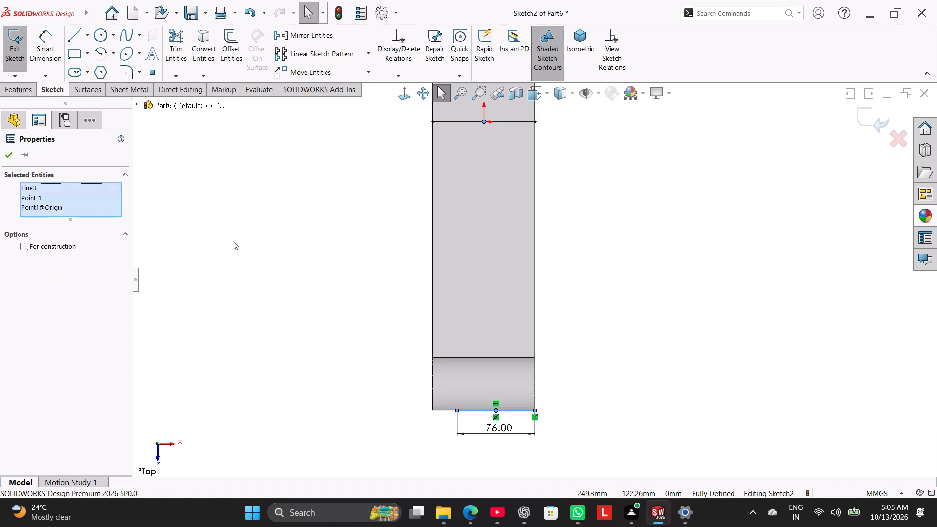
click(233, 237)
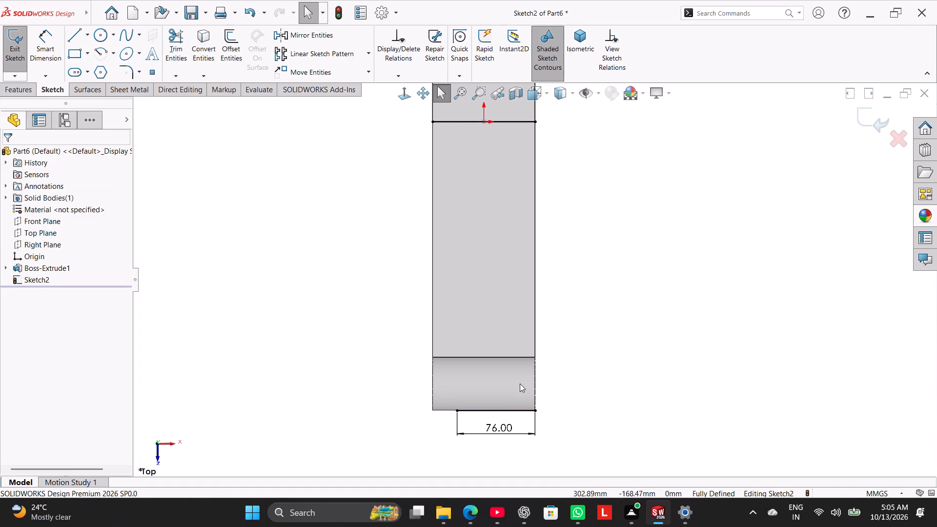
Draw a construction centerline about 282 mm long from the origin to the midpoint of the 76 mm line.
click(89, 40)
click(106, 59)
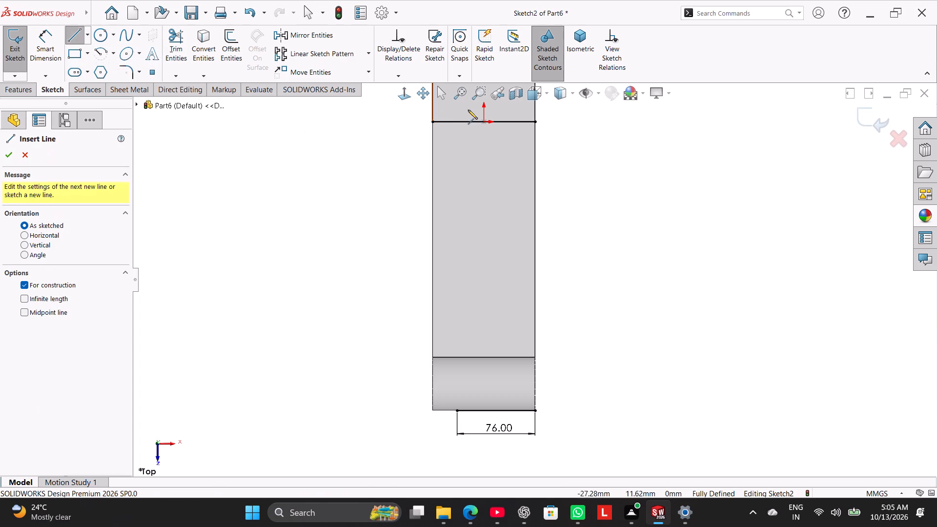
click(483, 123)
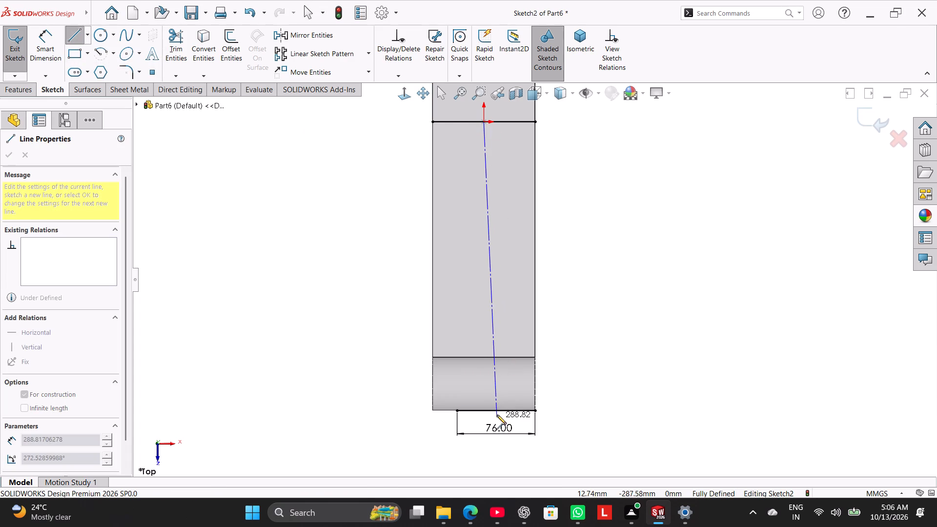
click(496, 411)
right_click(321, 383)
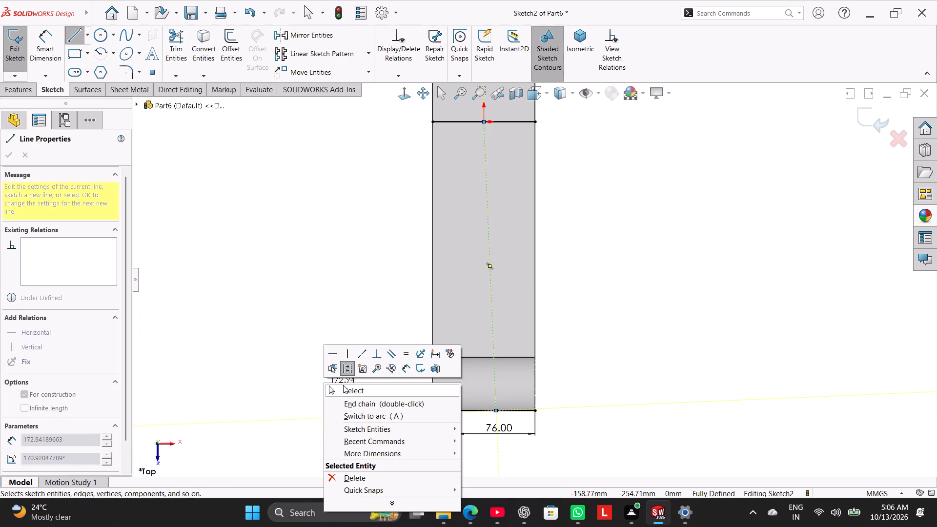
click(347, 386)
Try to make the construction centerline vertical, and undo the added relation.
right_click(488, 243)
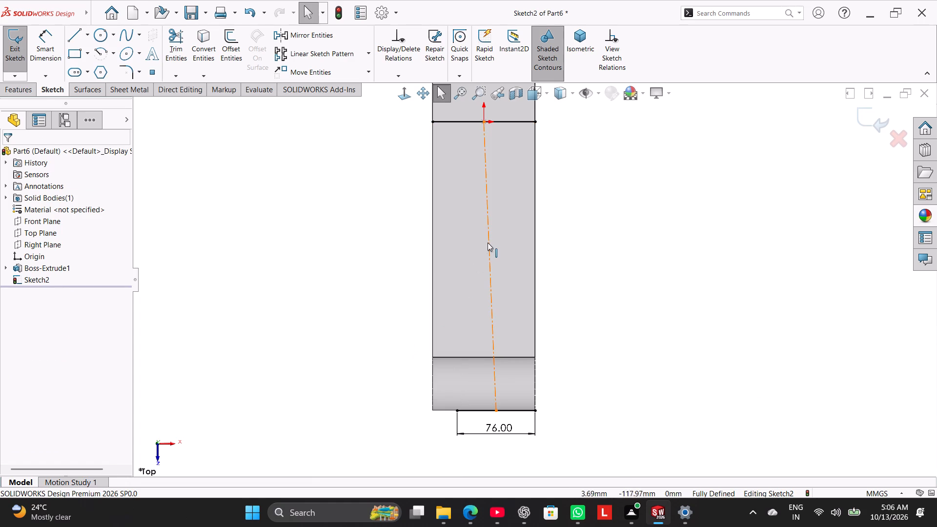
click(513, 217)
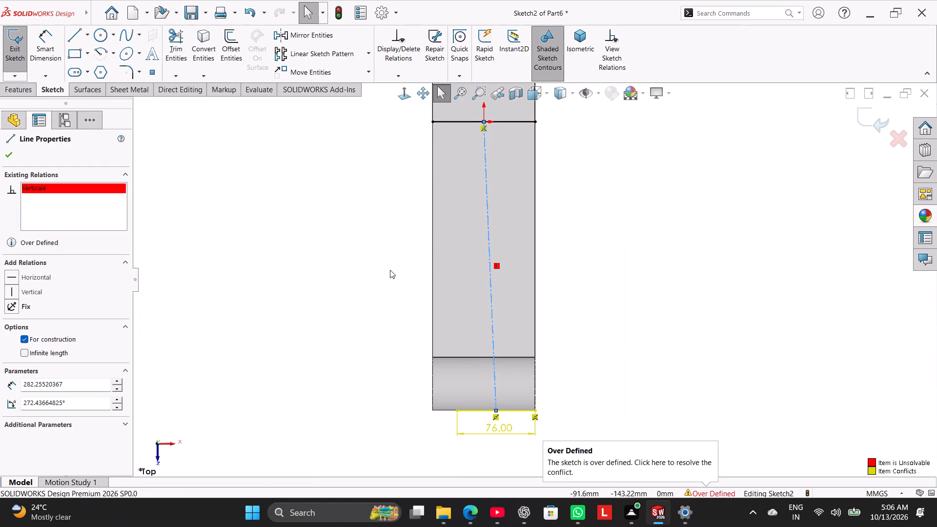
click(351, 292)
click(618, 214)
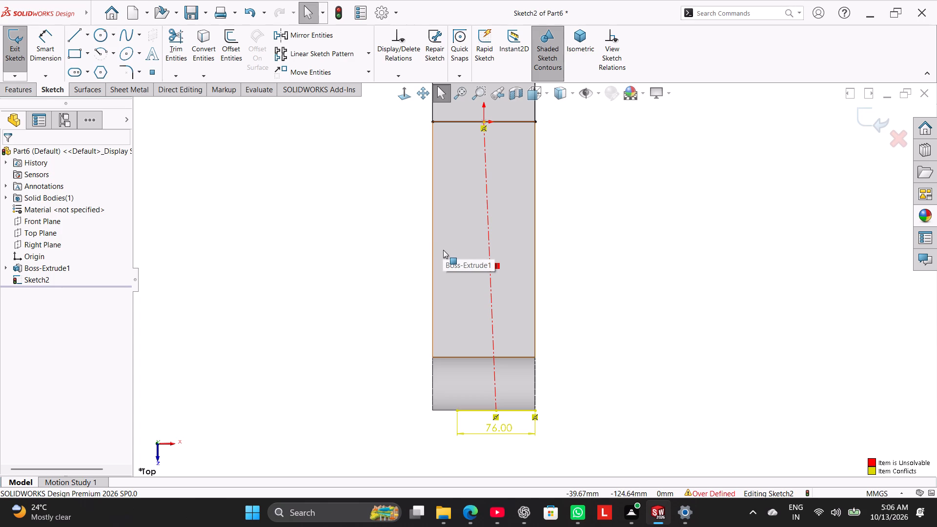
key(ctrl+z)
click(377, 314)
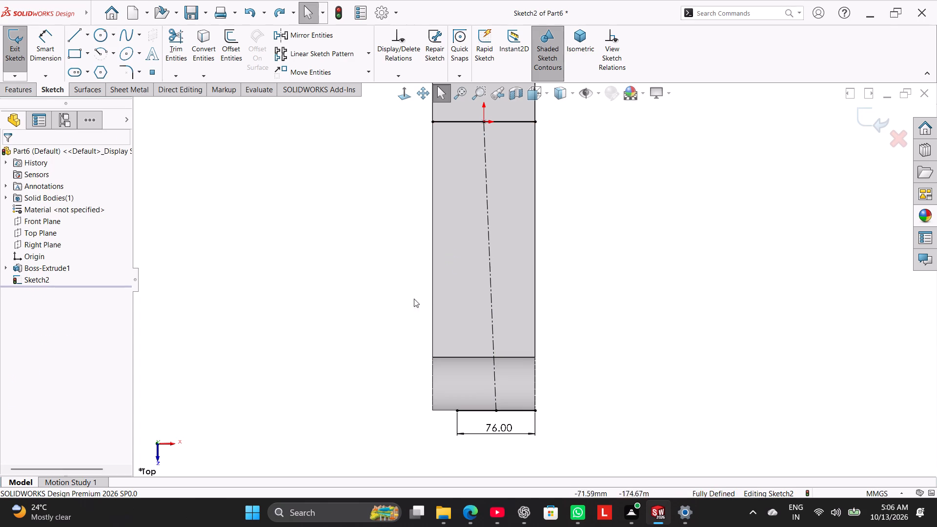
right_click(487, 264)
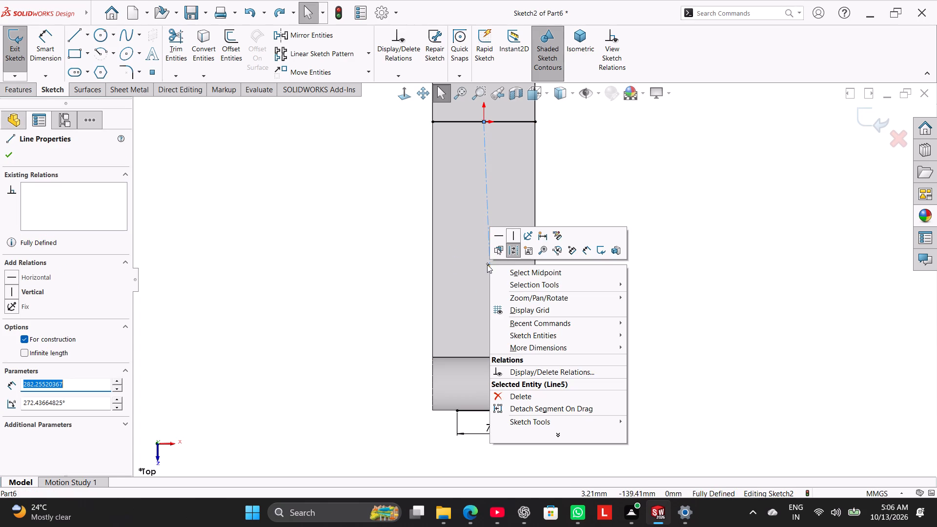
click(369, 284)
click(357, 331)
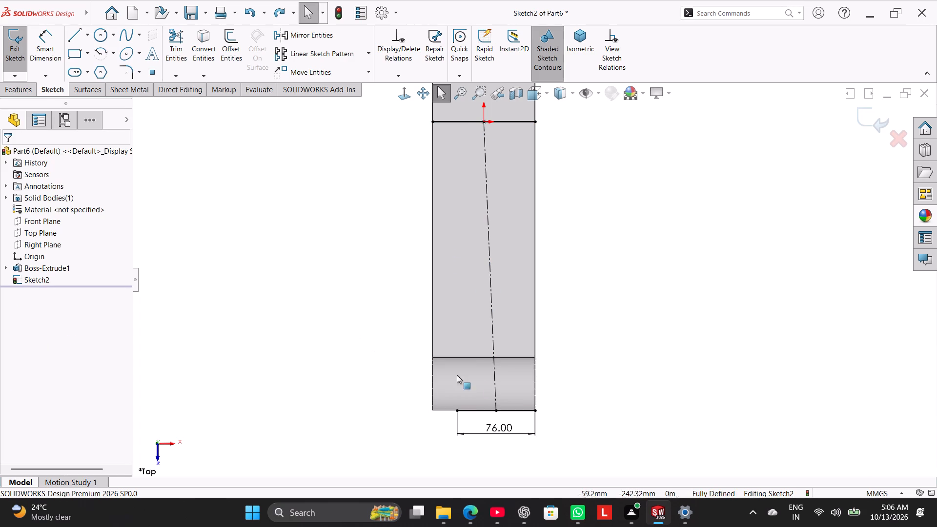
Display the sketch relations, delete the one fixing the 76 mm line's right end to the body's edge, and hide them again.
click(605, 71)
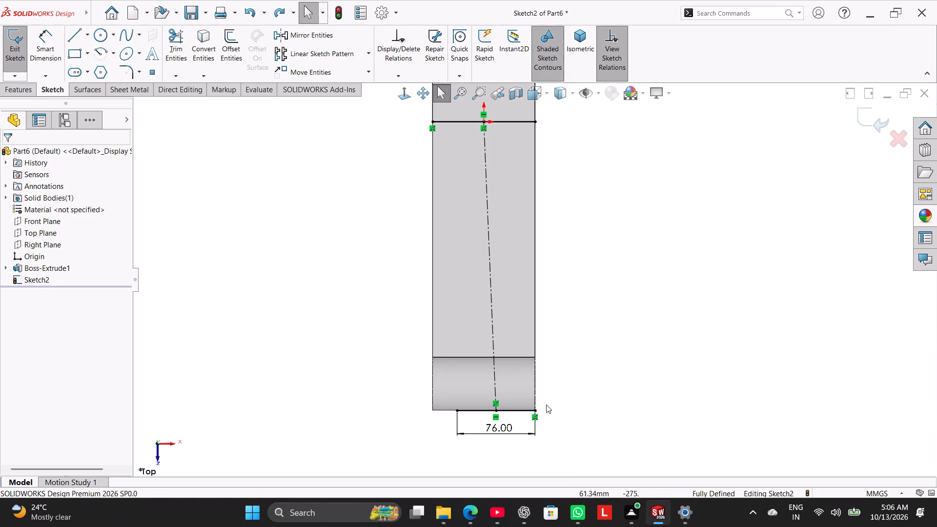
right_click(537, 418)
click(580, 492)
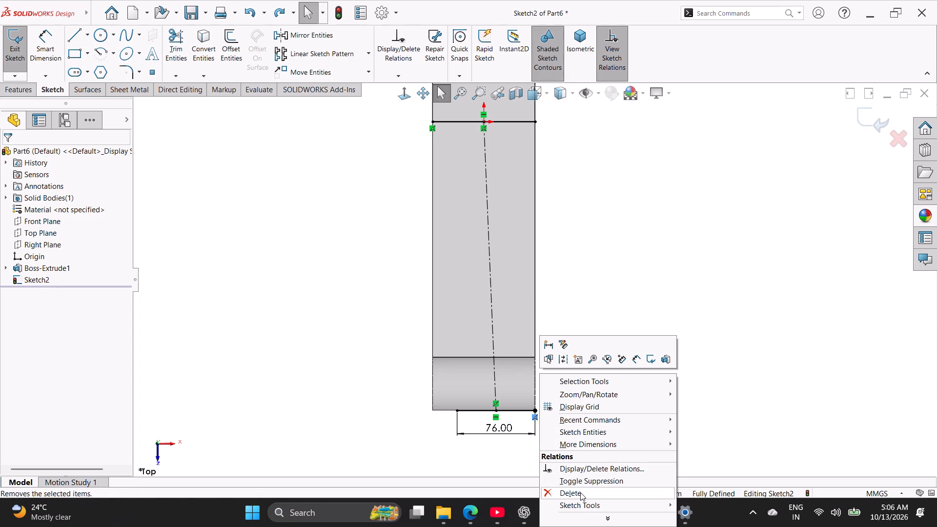
click(591, 336)
click(615, 66)
click(599, 264)
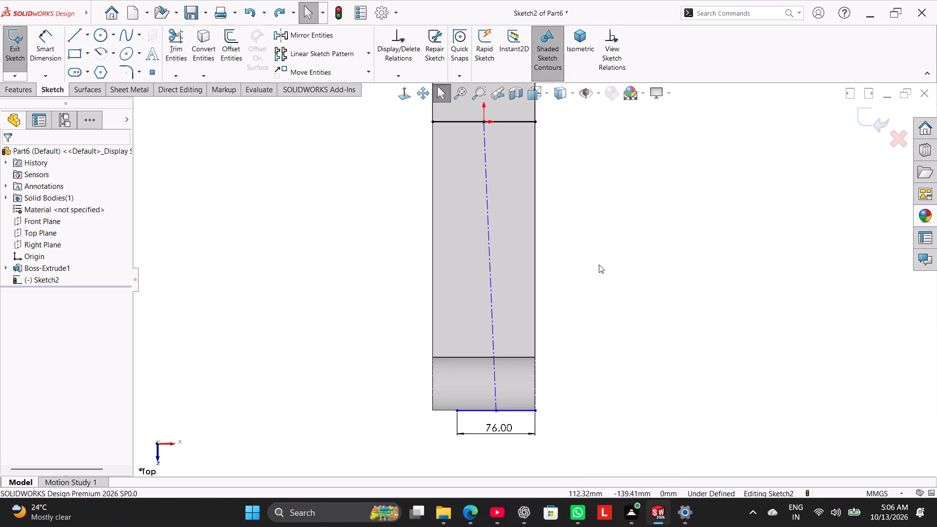
Add a Vertical relation to the construction centerline so the 76 mm line is centred on the origin.
right_click(489, 226)
click(515, 199)
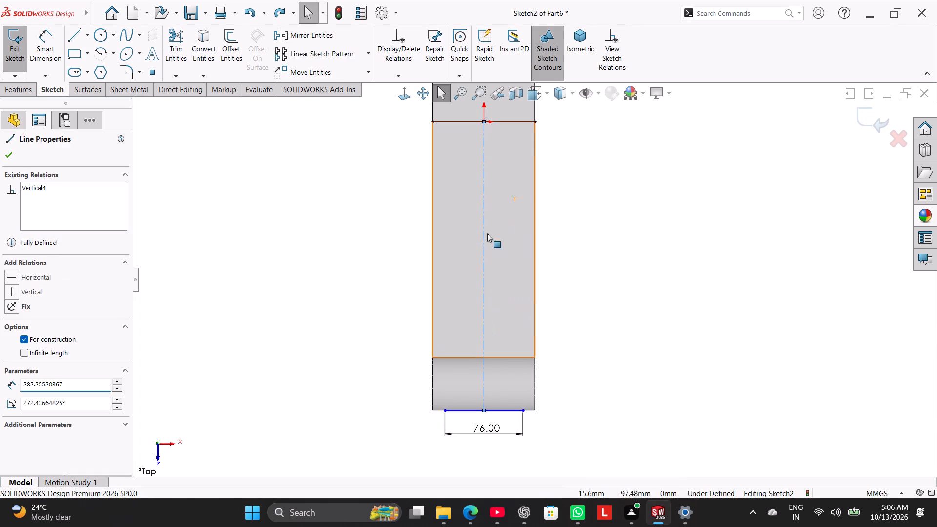
click(356, 268)
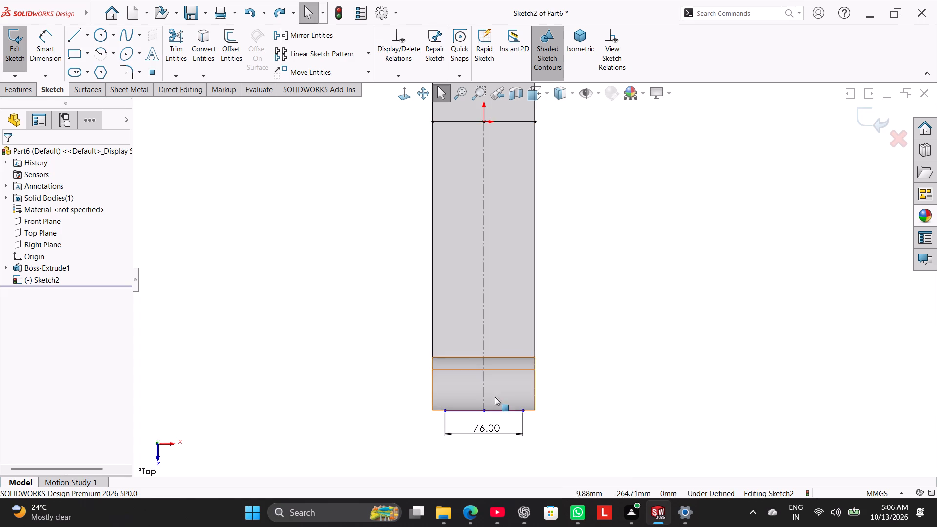
scroll(500, 412, down, 1)
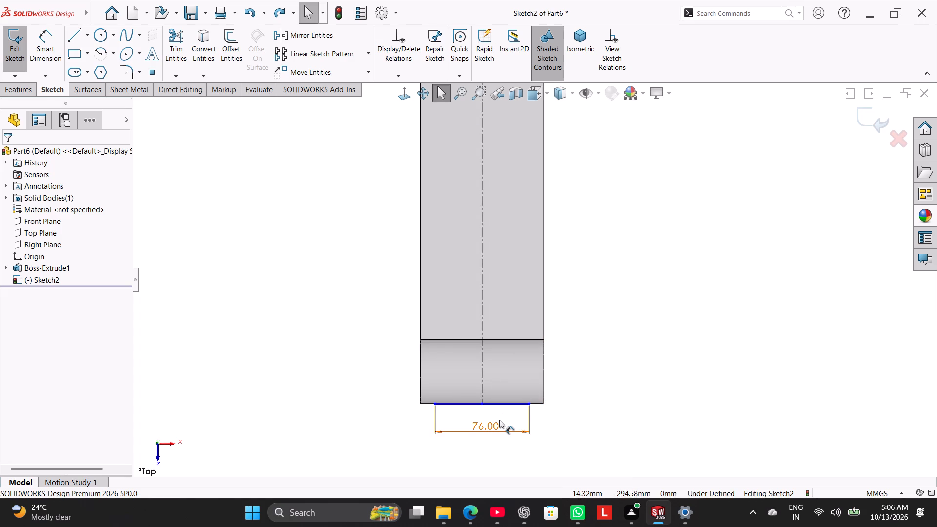
Pull the 76 mm line away from the arm's end and make it collinear with the body's end edge.
click(501, 418)
right_click(531, 328)
right_click(581, 326)
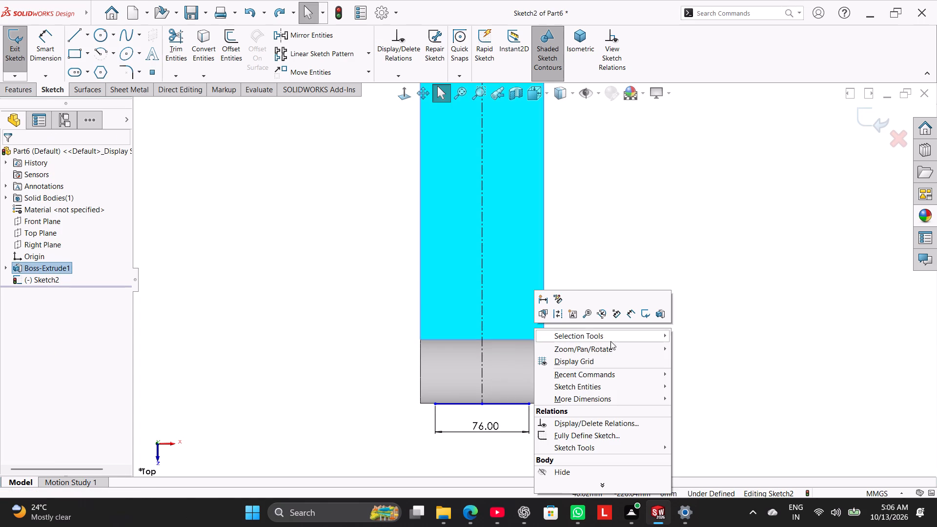
click(585, 226)
drag(517, 401, 517, 414)
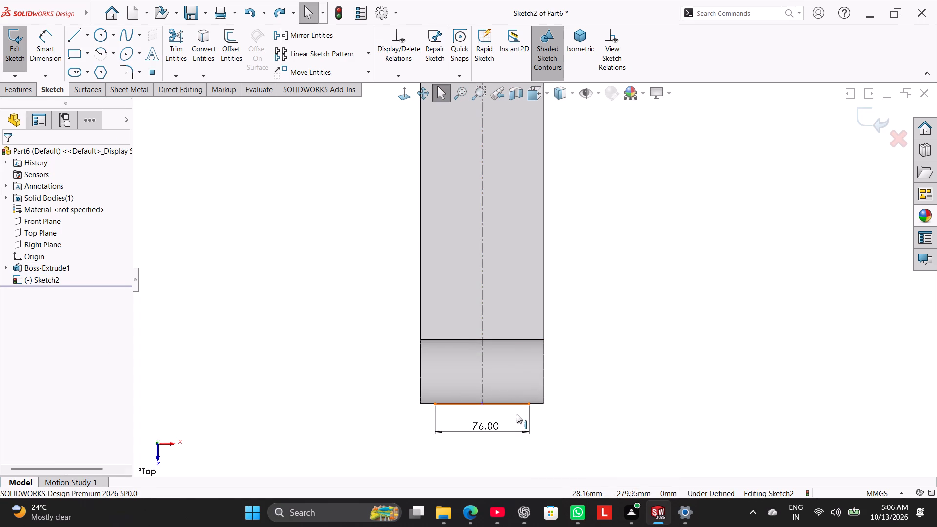
drag(517, 414, 518, 425)
click(584, 273)
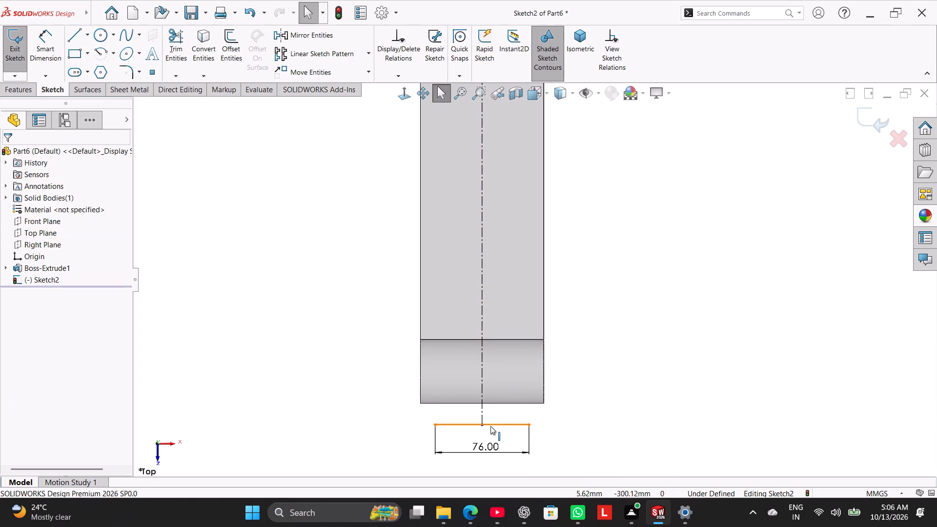
ctrl+click(495, 424)
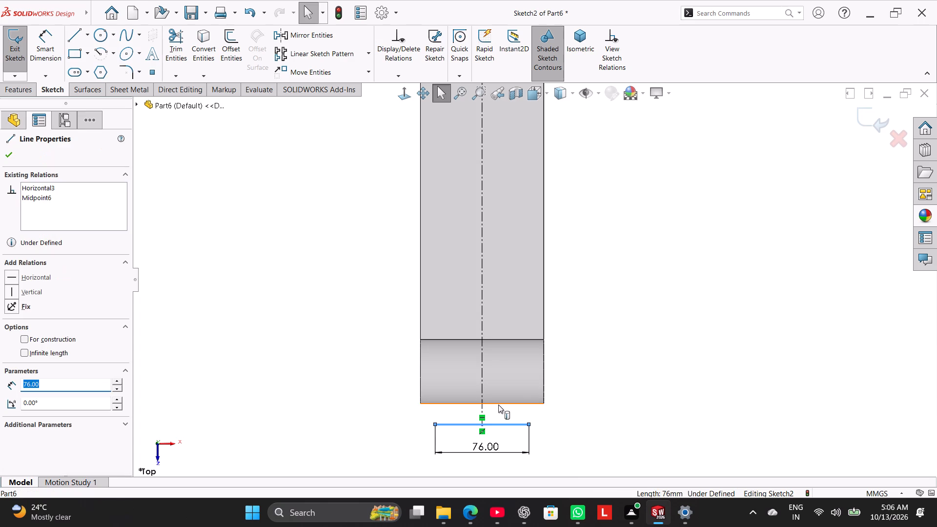
ctrl+click(498, 405)
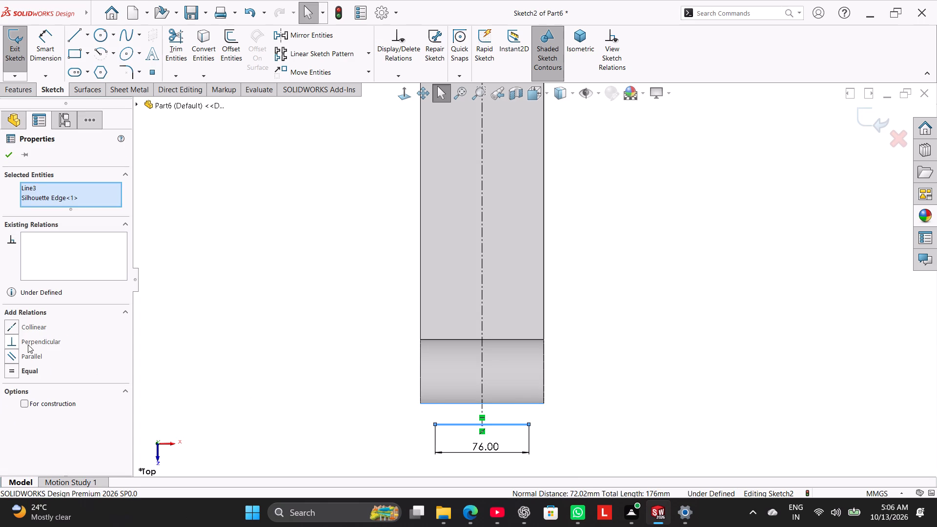
click(28, 328)
click(239, 291)
Draw a line about 282 mm long joining the right ends of the 100 mm and 76 mm lines.
scroll(331, 238, up, 3)
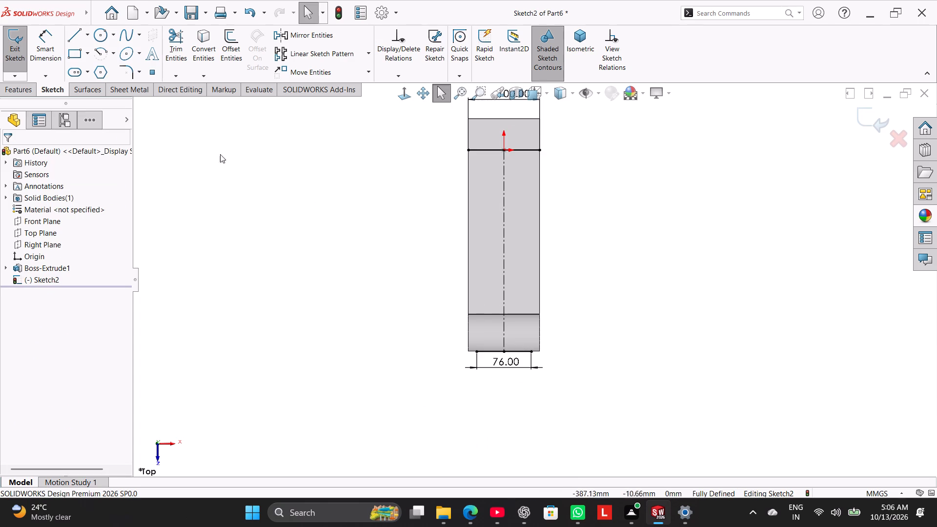
click(73, 32)
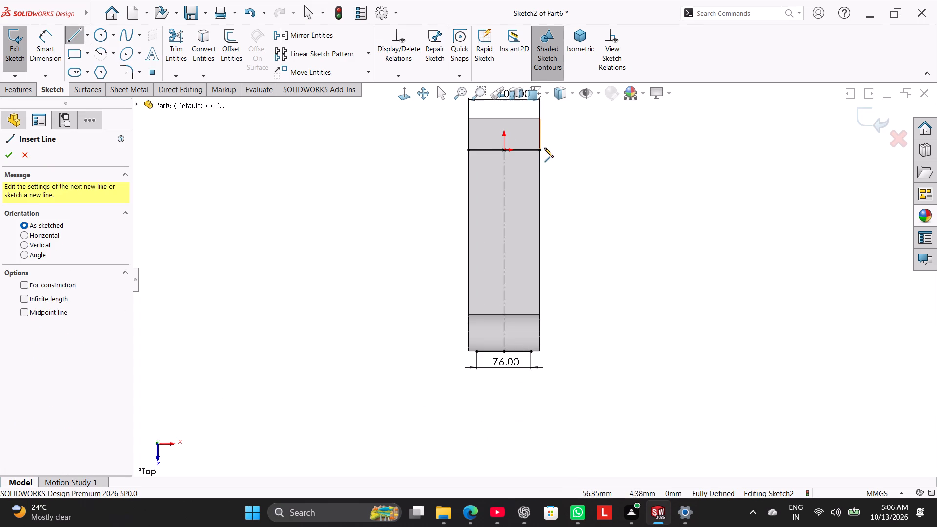
click(539, 151)
click(531, 349)
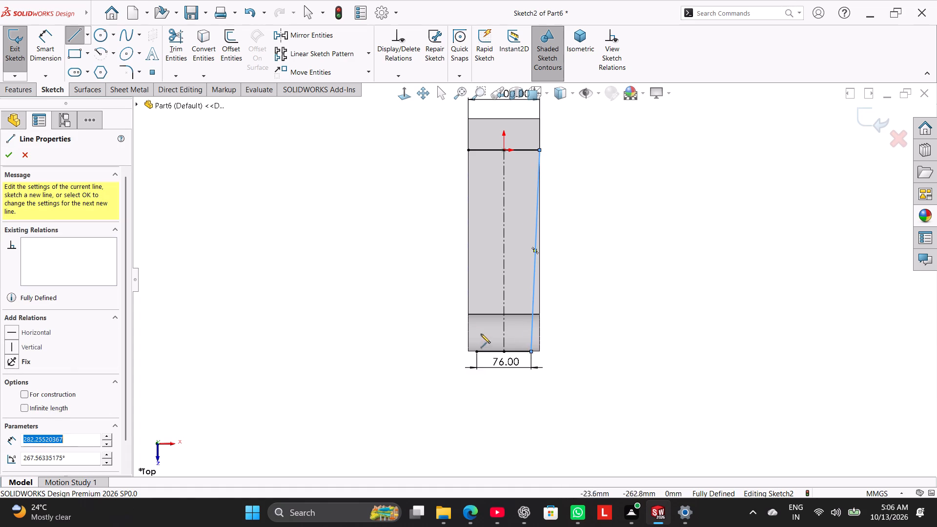
right_click(401, 288)
click(416, 300)
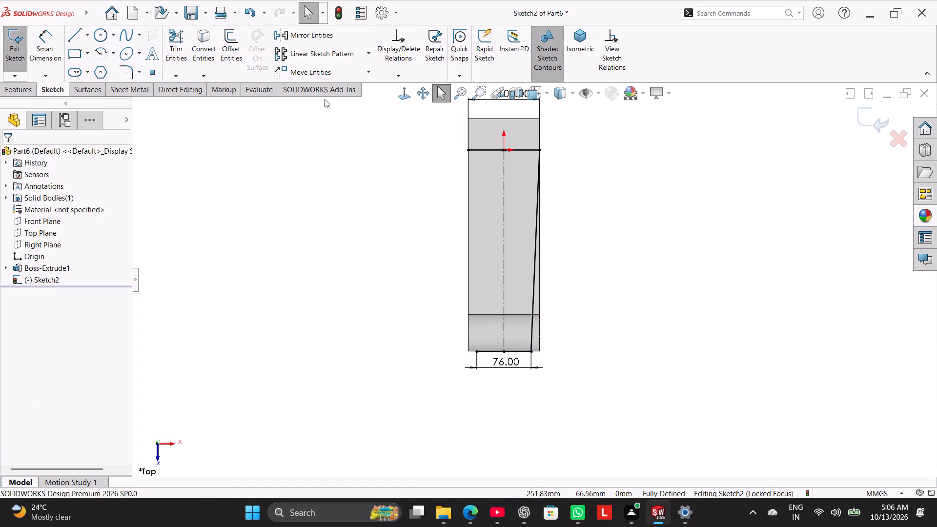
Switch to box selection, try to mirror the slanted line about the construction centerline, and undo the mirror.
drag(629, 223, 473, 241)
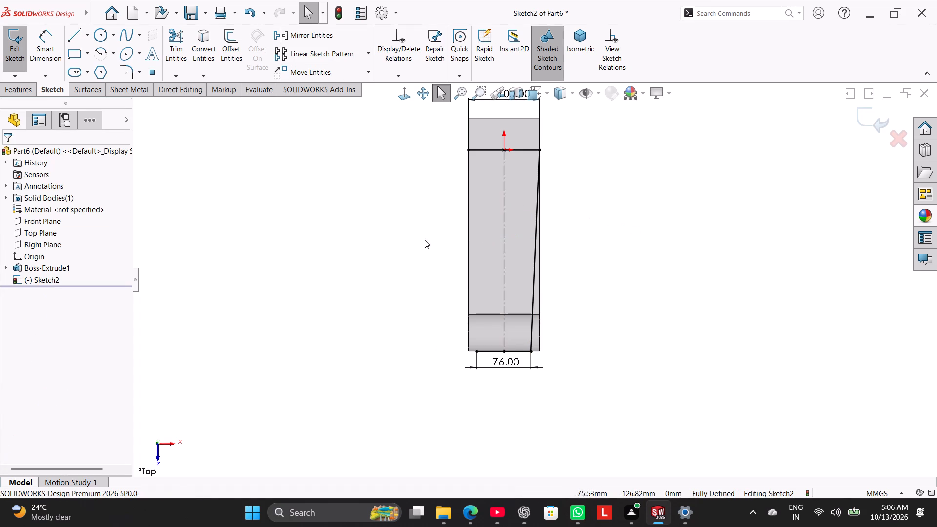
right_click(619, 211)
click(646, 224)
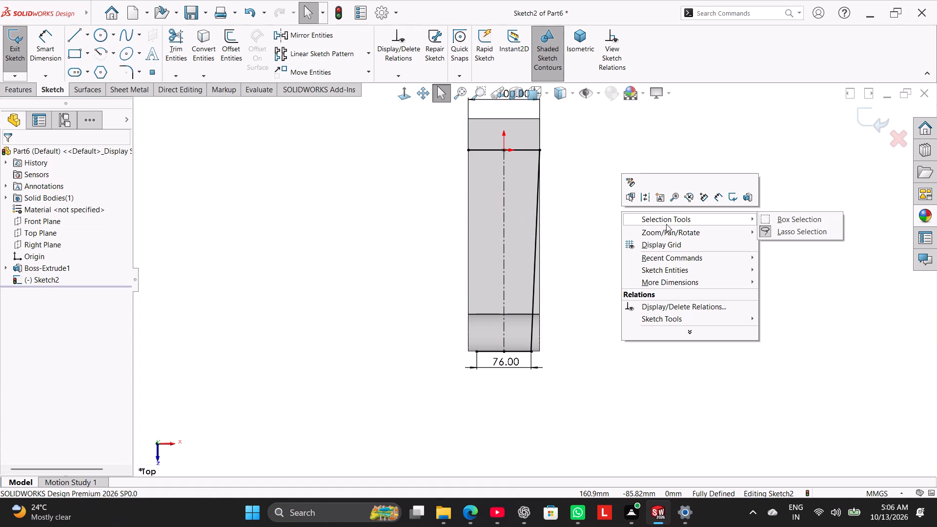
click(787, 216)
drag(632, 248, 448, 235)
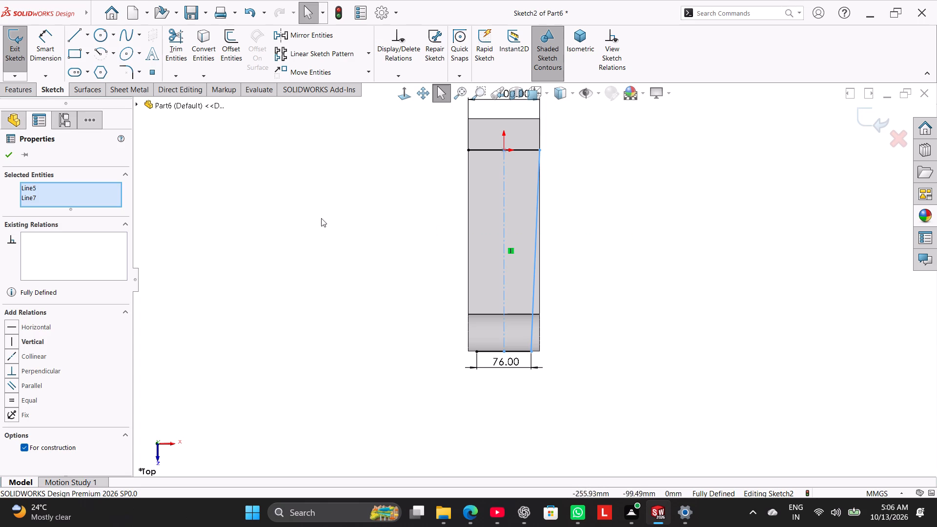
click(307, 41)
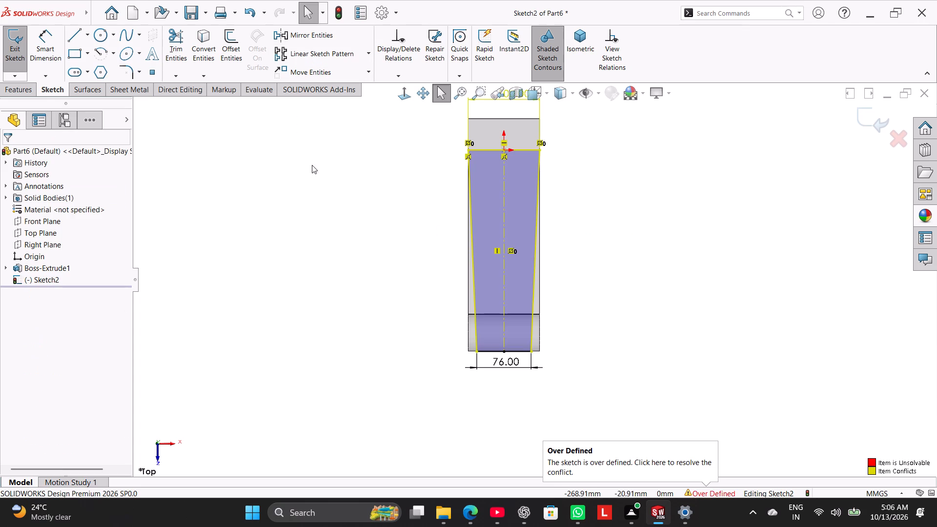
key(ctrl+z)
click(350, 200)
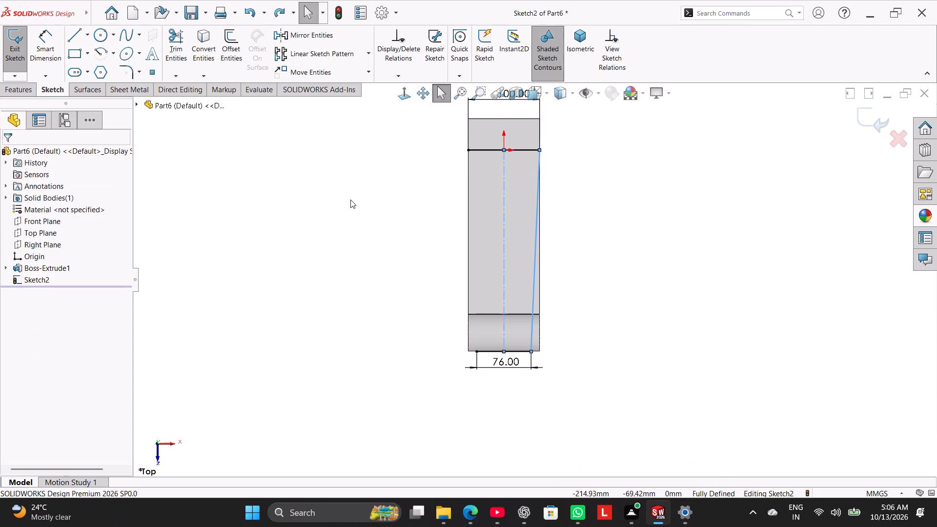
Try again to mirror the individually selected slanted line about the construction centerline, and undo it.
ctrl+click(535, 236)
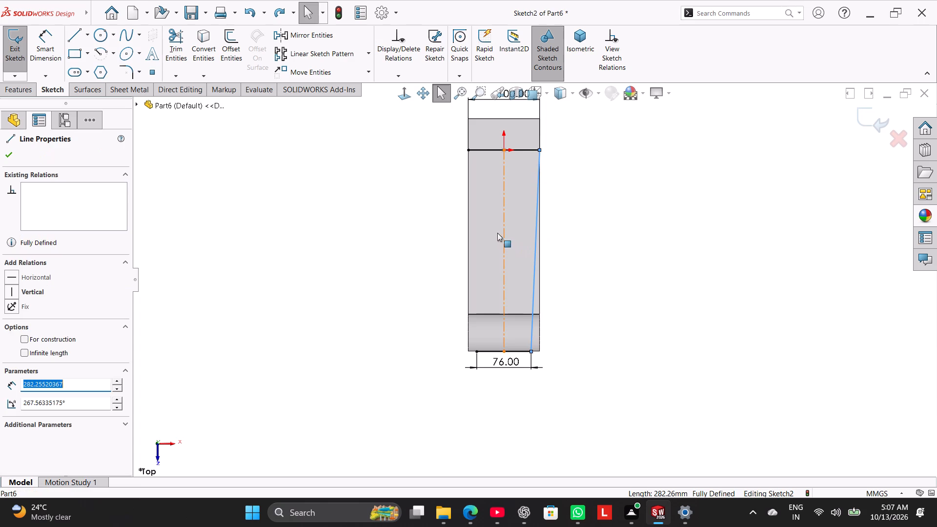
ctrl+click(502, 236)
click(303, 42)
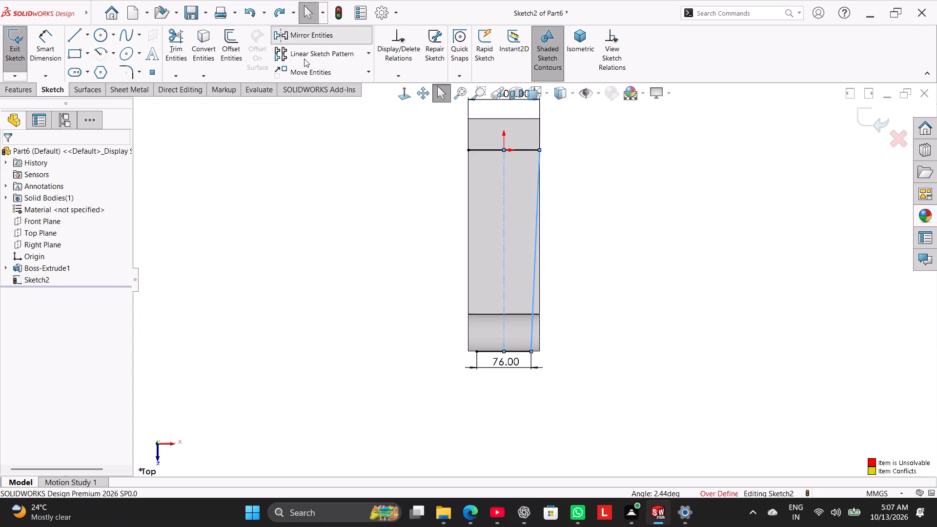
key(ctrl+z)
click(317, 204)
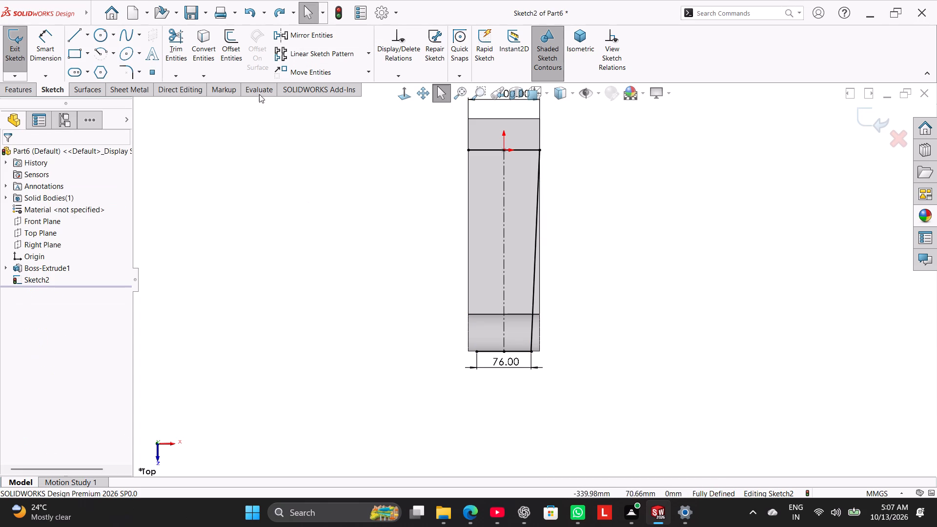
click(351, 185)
Draw a line about 282 mm long joining the left ends of the 100 mm and 76 mm lines.
click(70, 39)
click(467, 150)
click(478, 353)
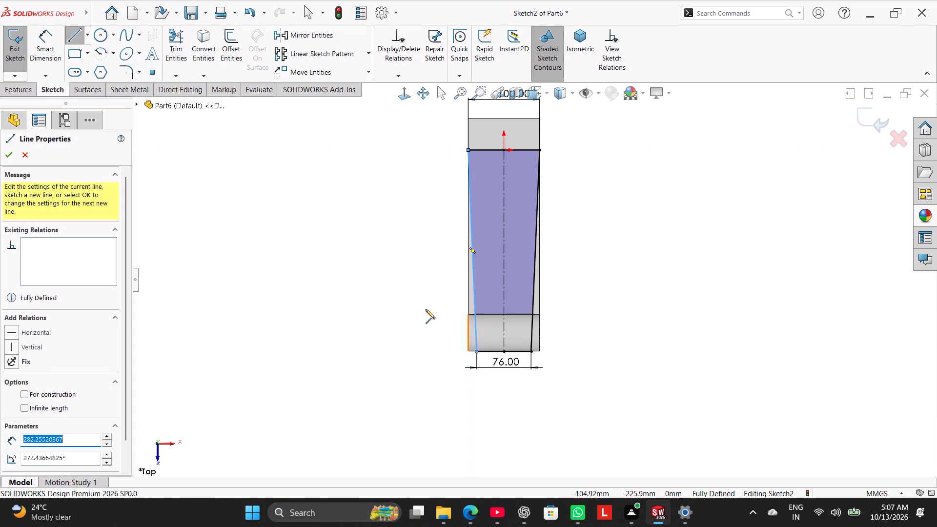
right_click(421, 308)
click(435, 314)
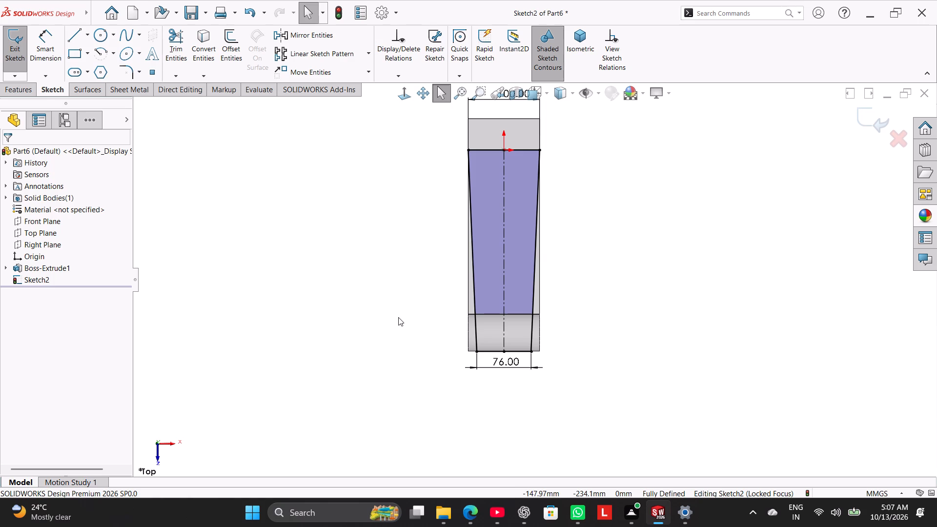
Start an Extruded Cut from the tapered sketch and flip the side to cut so material outside the profile is removed.
click(15, 92)
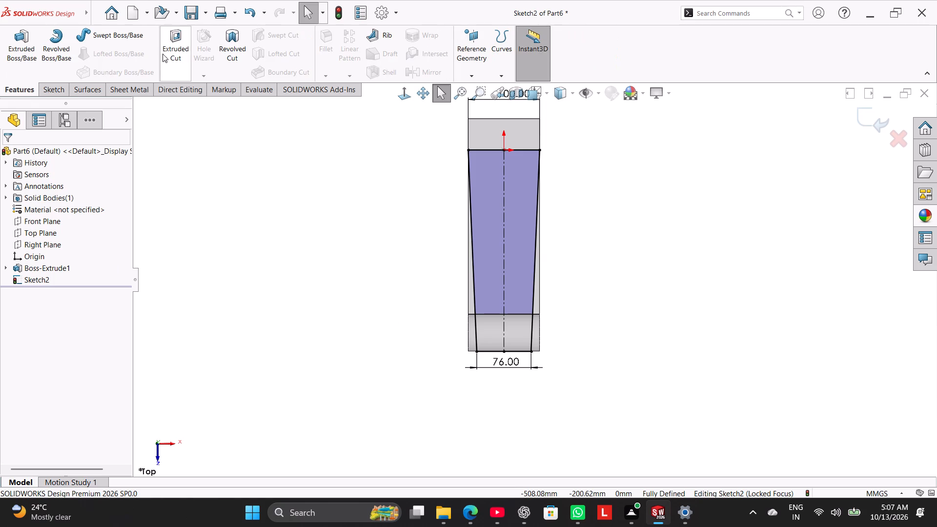
click(168, 52)
middle_drag(322, 295, 304, 253)
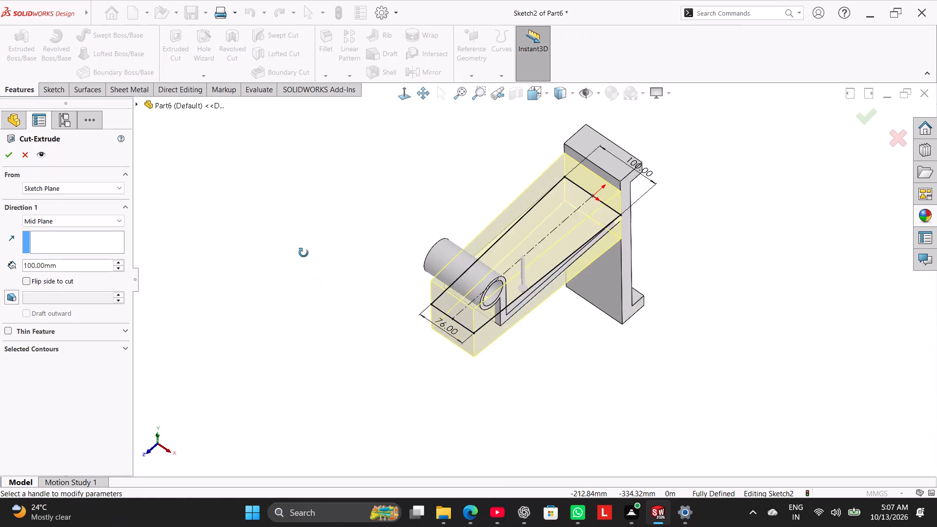
middle_drag(304, 253, 309, 258)
click(23, 283)
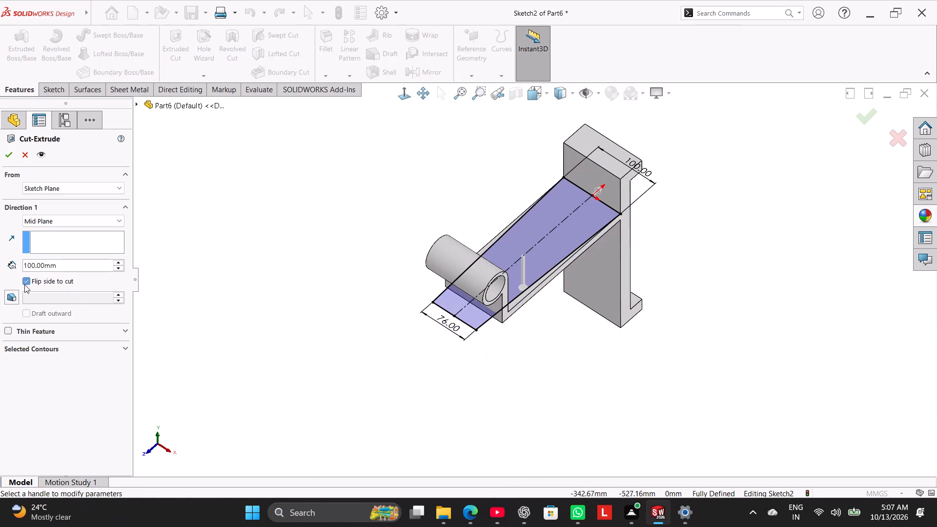
middle_drag(245, 270, 253, 299)
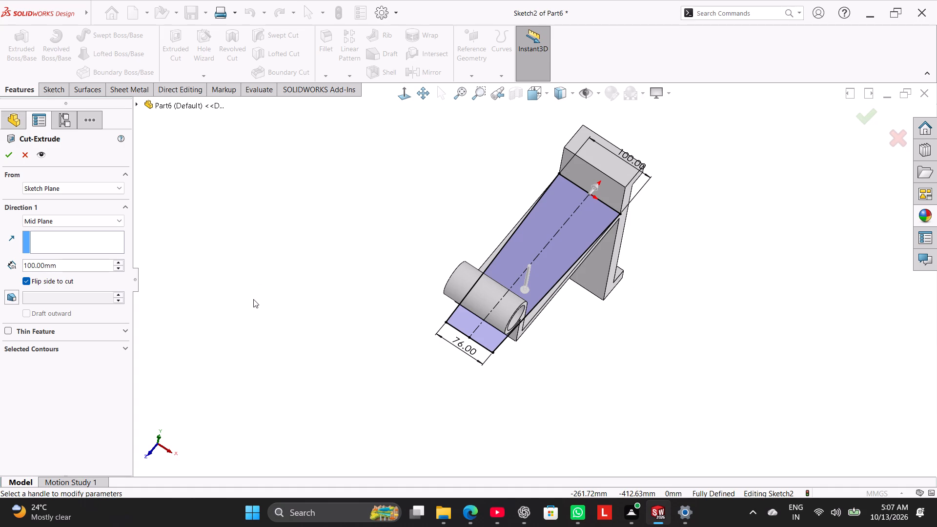
middle_drag(253, 299, 228, 201)
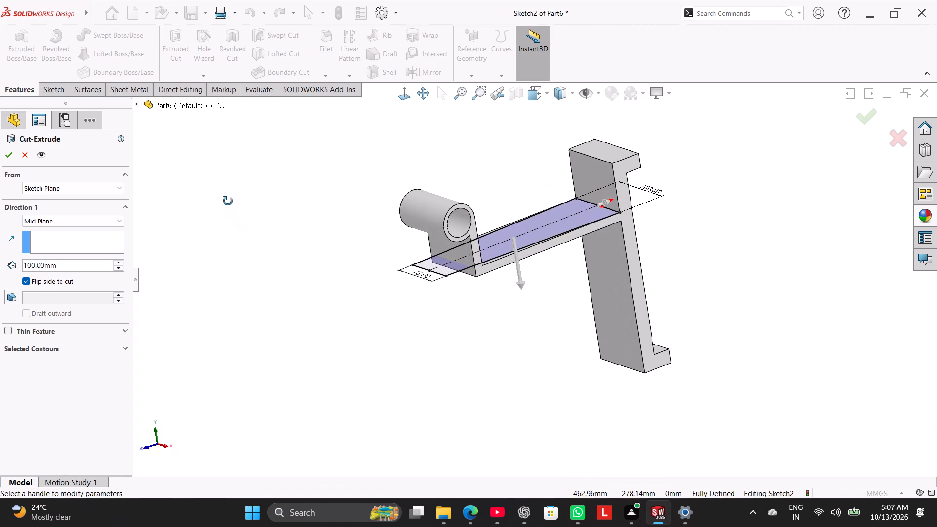
middle_drag(228, 201, 243, 290)
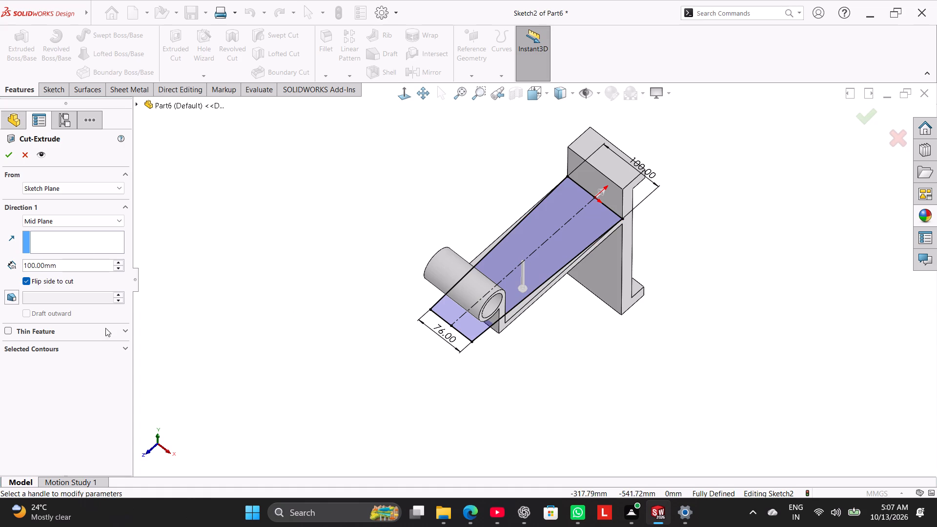
Expand the cut's contour selection and extend its Mid Plane depth to 258 mm.
click(101, 353)
click(101, 348)
click(101, 368)
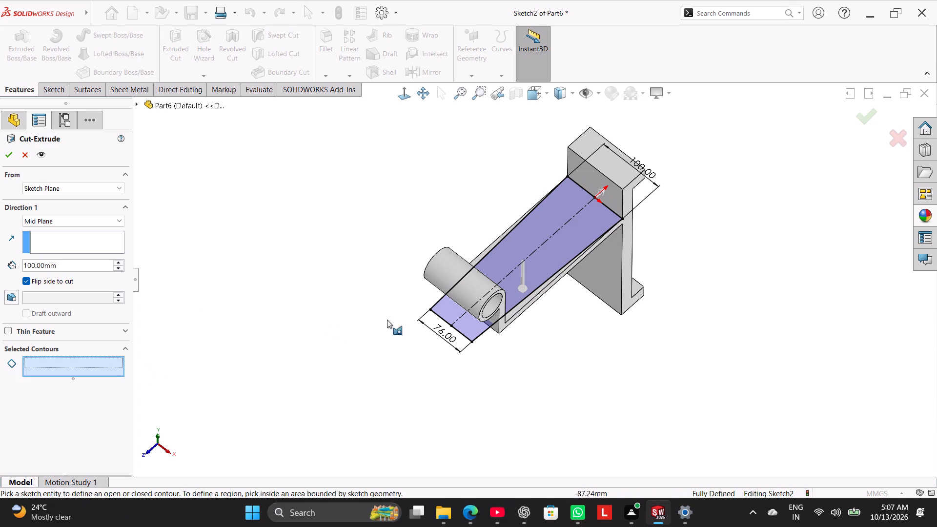
click(517, 298)
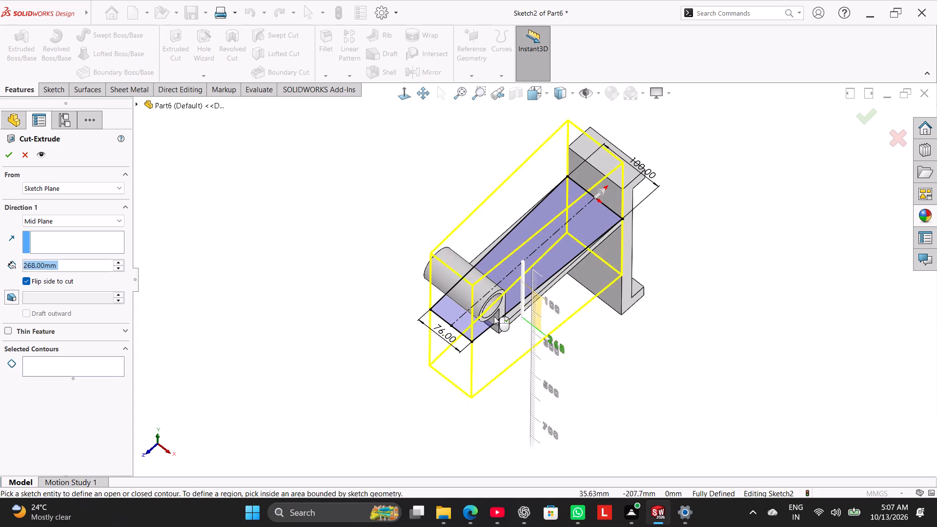
click(449, 259)
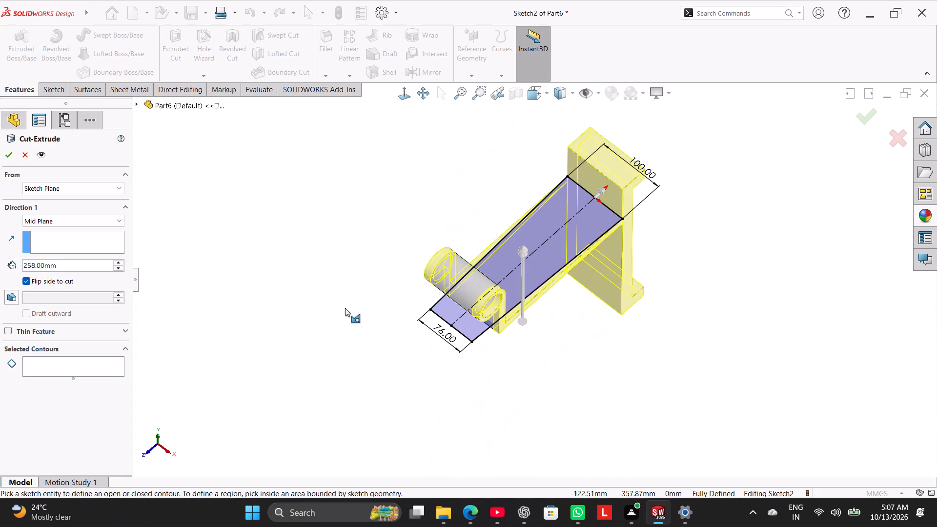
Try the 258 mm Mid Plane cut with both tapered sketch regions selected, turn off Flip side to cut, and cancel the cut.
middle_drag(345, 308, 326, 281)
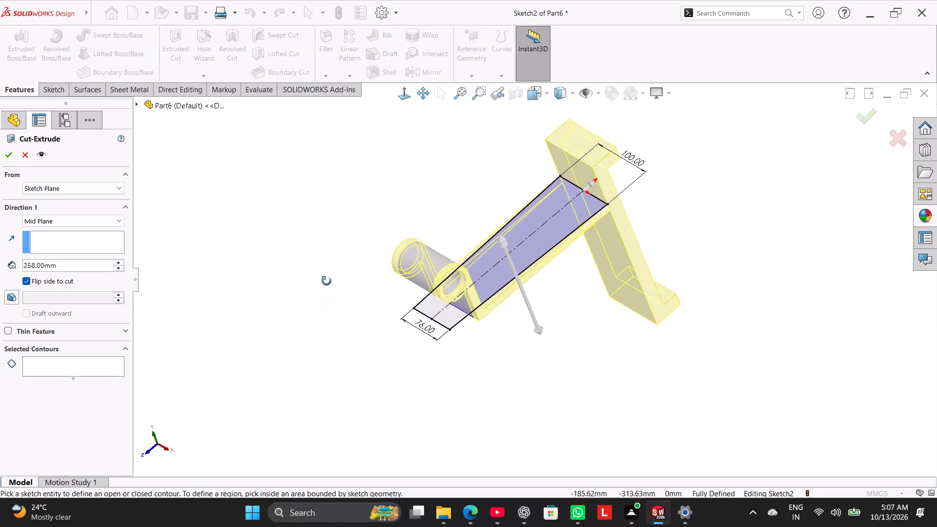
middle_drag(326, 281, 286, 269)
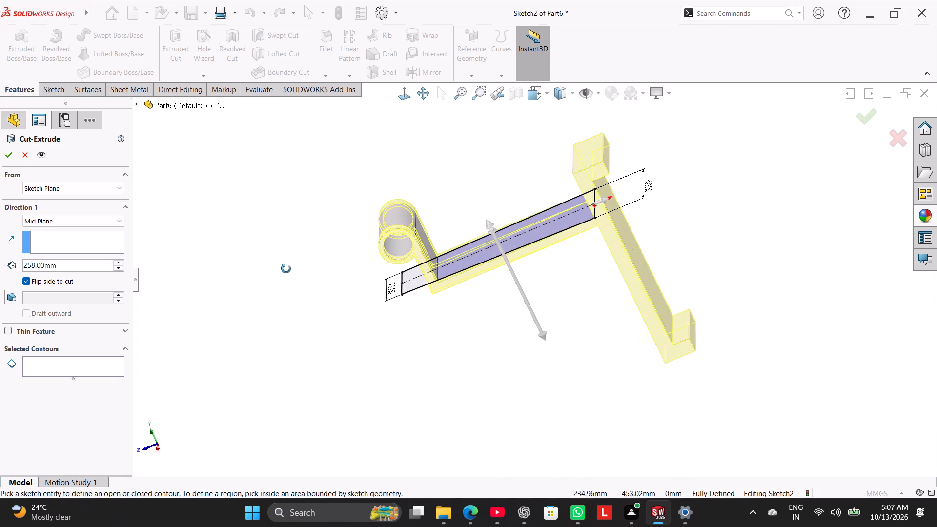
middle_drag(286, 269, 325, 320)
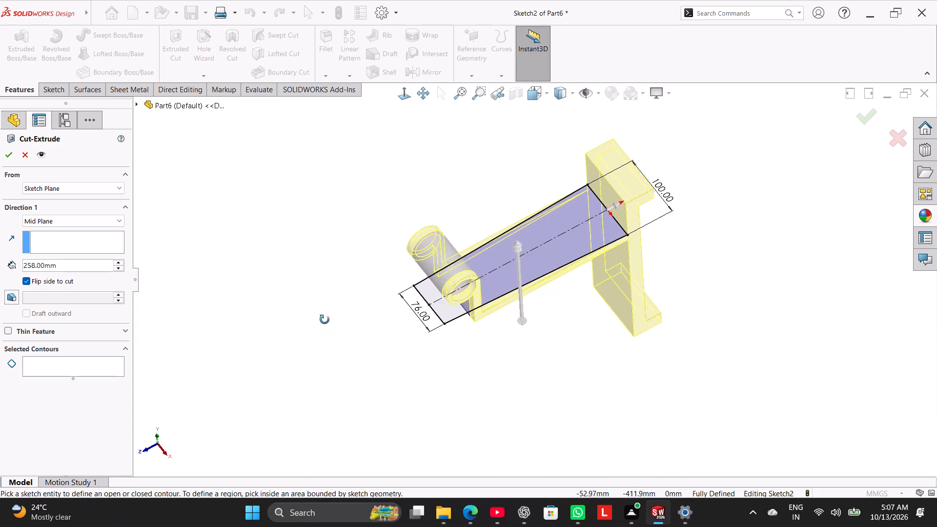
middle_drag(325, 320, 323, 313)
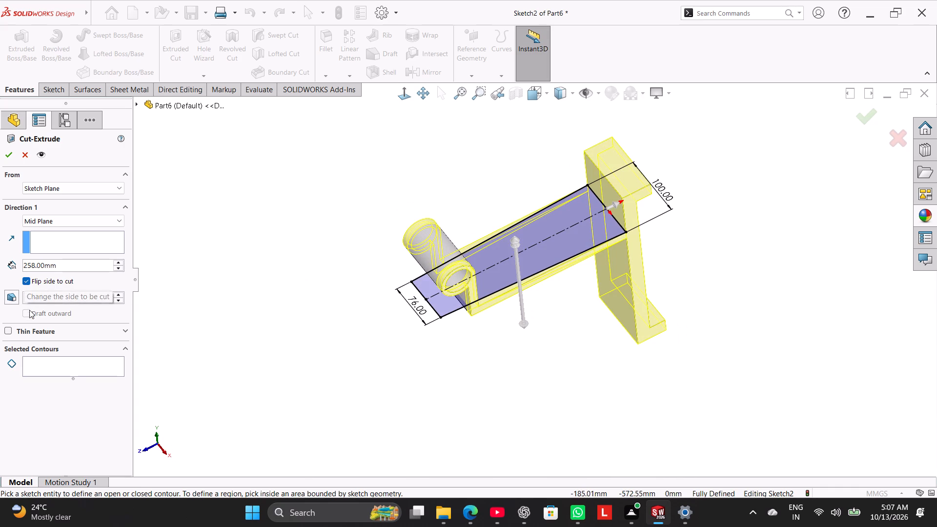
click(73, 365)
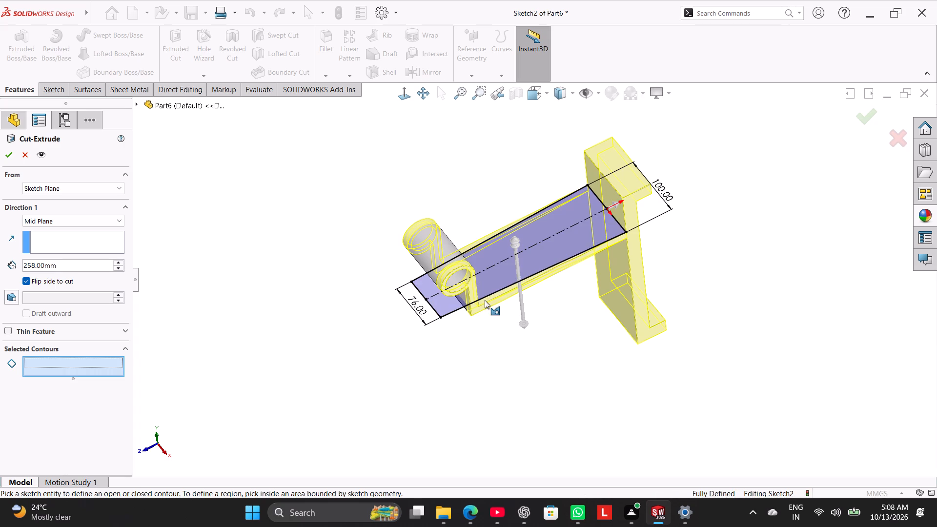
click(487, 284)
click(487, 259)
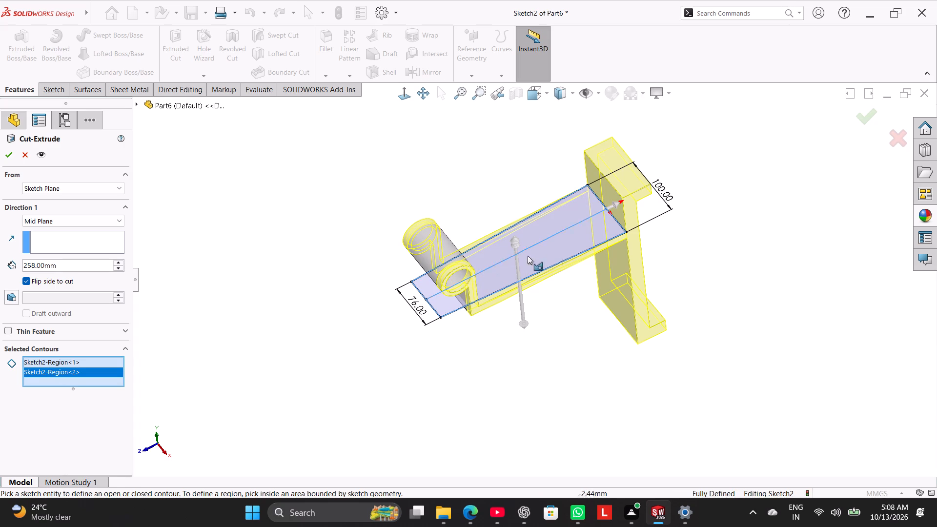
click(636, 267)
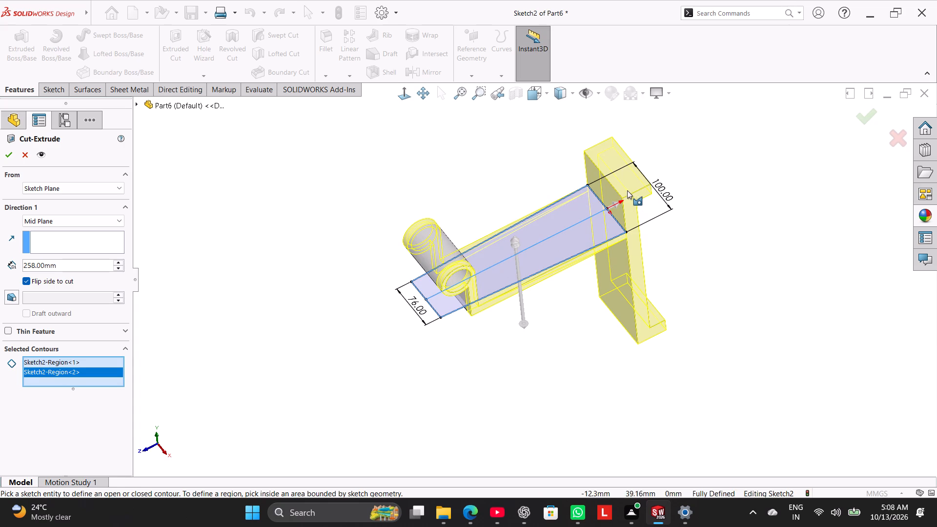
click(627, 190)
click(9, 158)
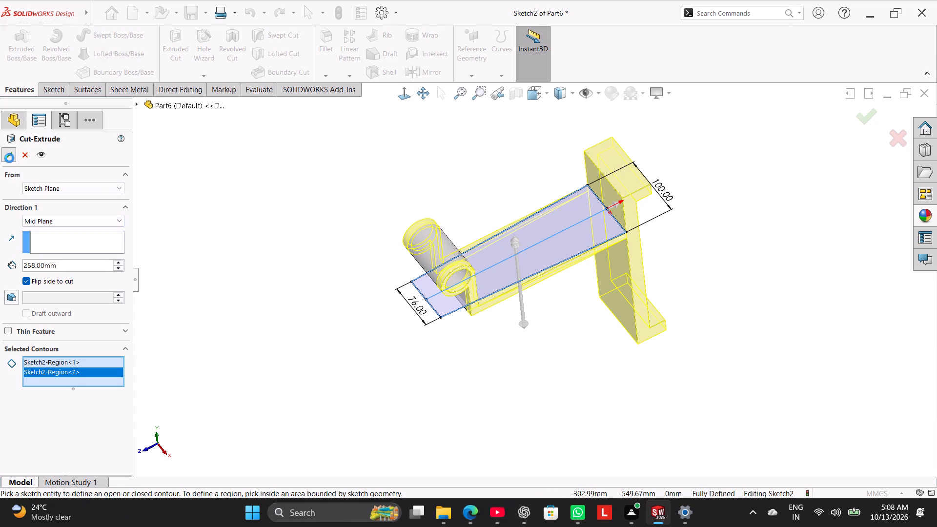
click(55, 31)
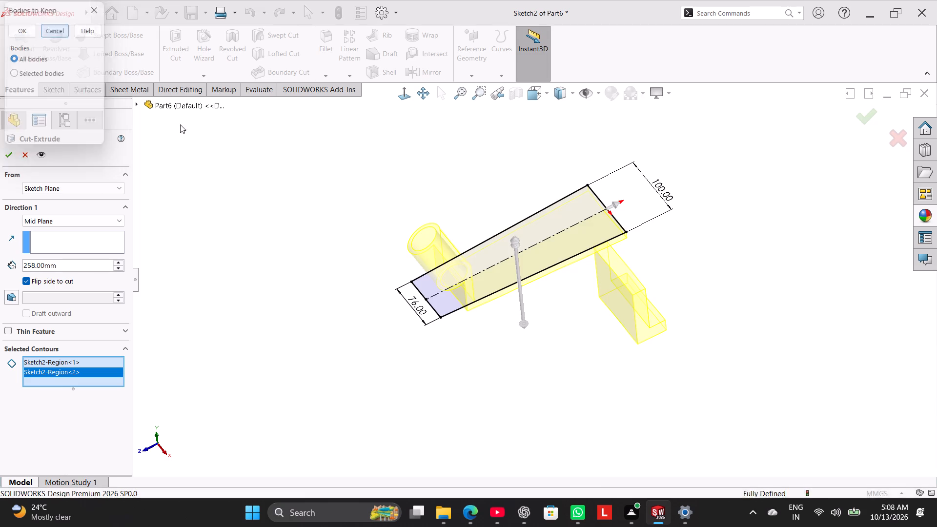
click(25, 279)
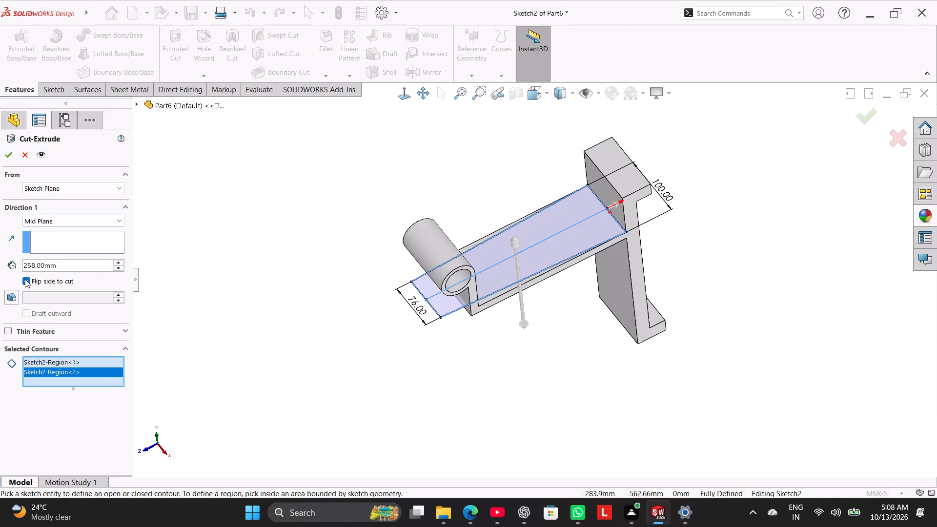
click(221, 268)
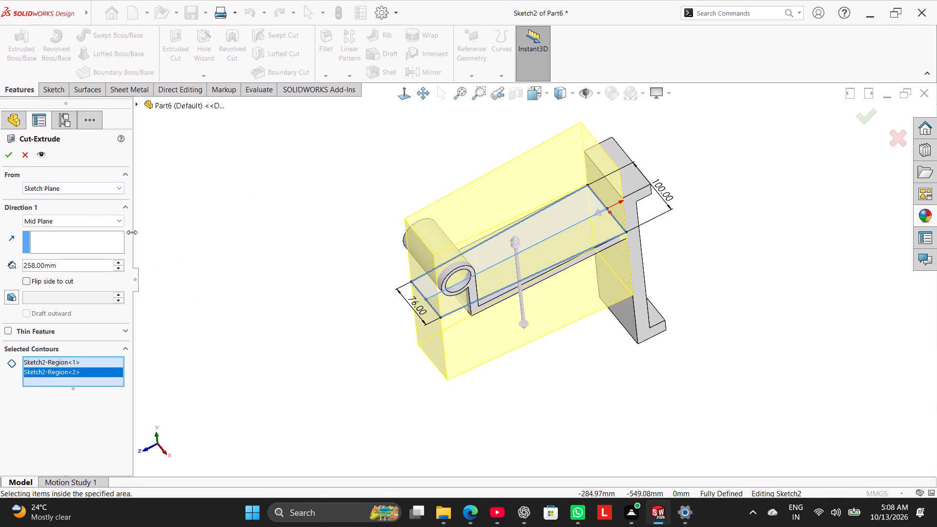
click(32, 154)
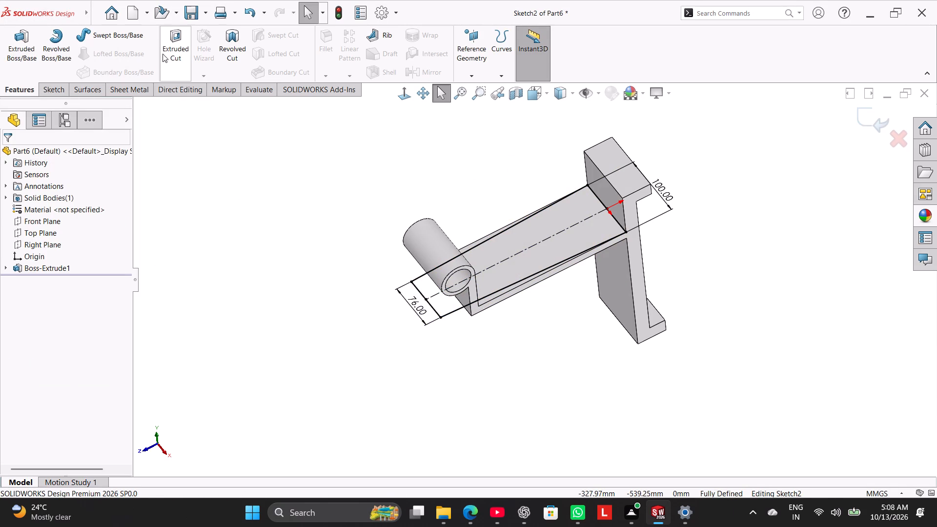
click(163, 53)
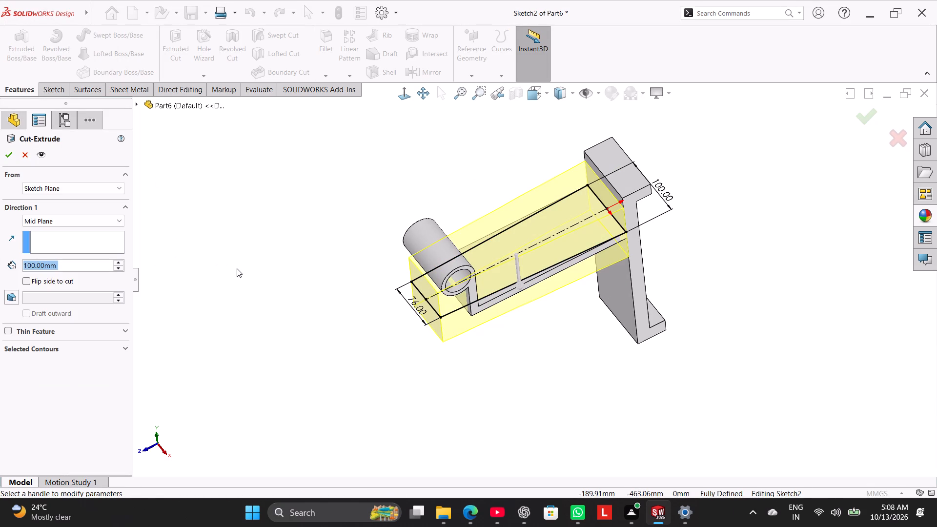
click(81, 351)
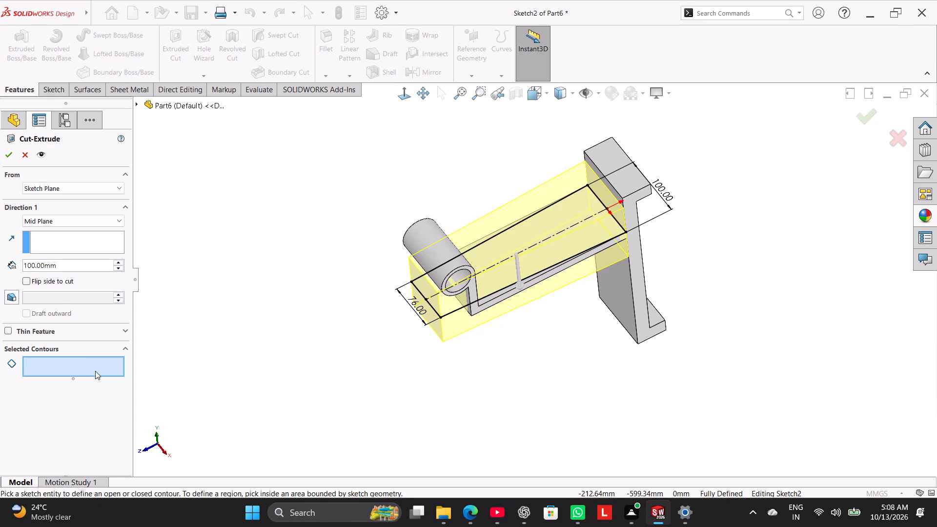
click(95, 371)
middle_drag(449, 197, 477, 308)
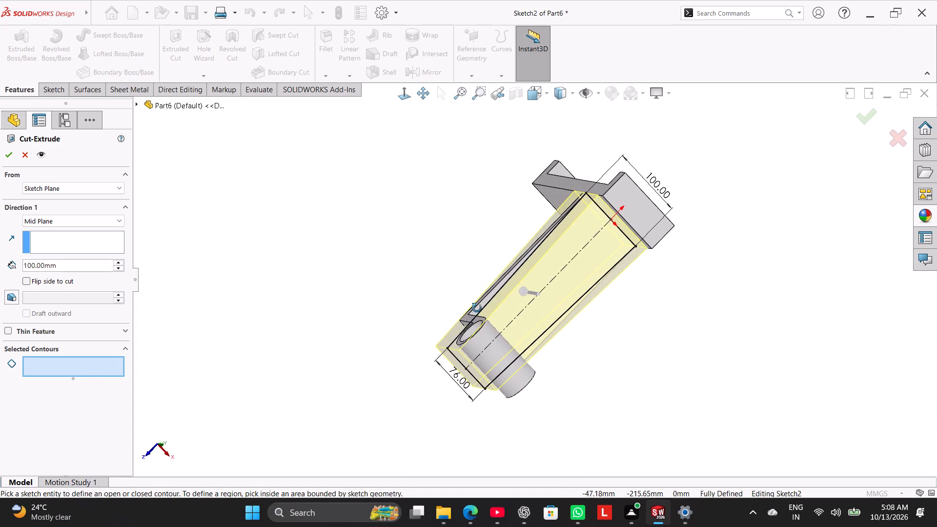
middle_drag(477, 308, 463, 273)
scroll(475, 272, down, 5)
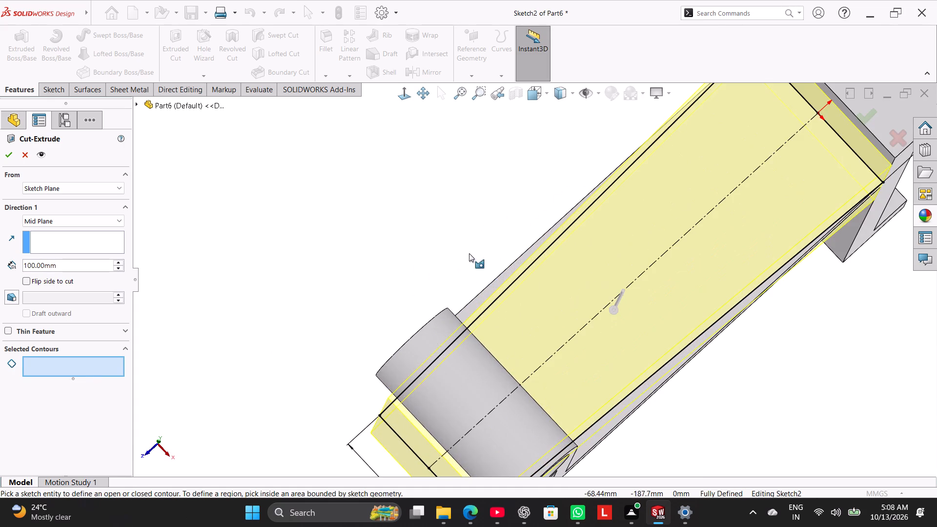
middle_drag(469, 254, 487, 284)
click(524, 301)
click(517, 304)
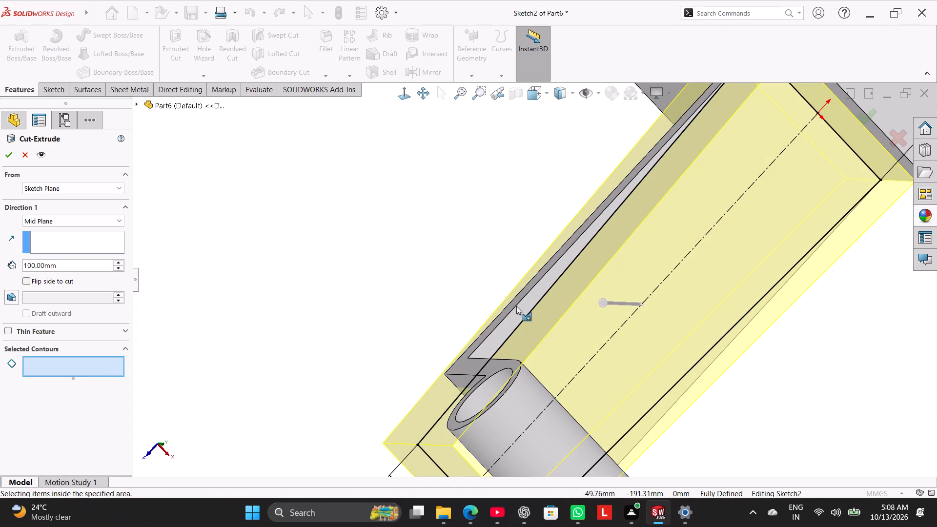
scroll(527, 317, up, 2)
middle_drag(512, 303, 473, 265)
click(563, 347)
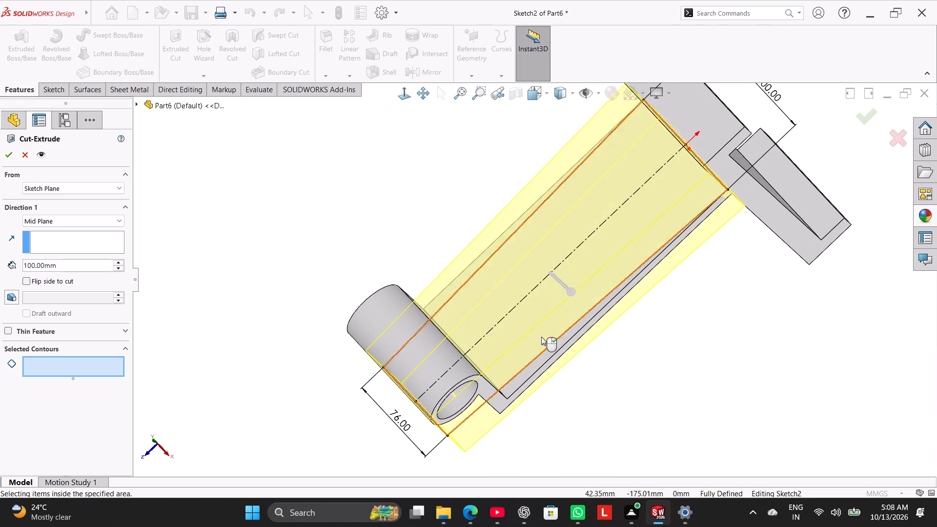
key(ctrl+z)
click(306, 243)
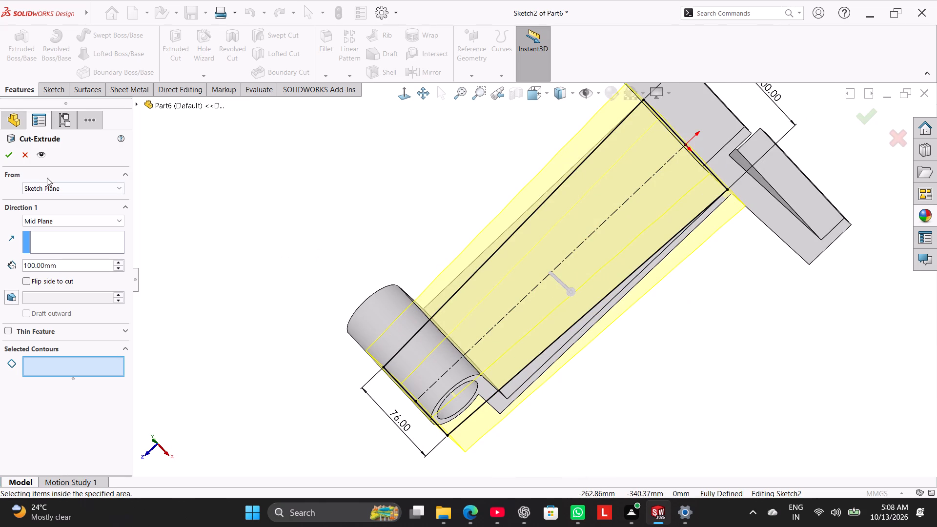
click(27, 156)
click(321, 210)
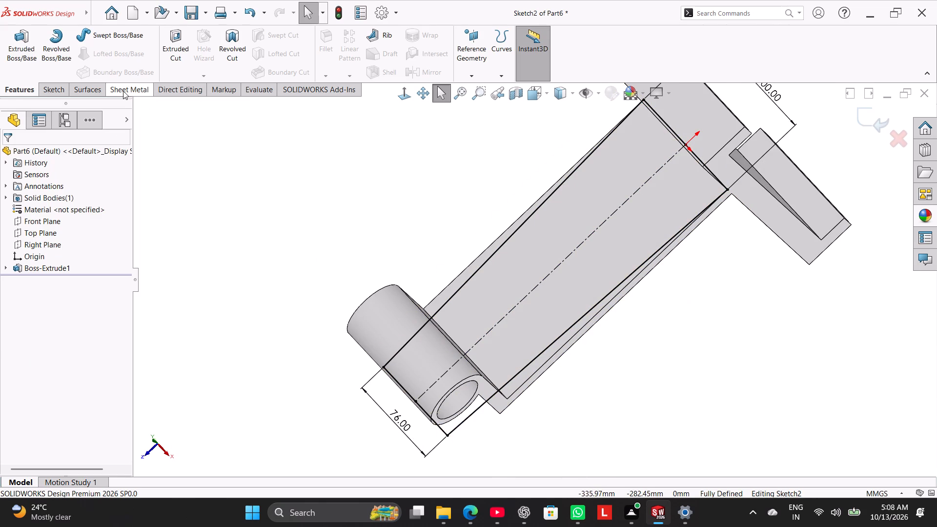
Convert the arm's two long side edges, the cylinder's outer silhouette edge and its left end edge into sketch entities.
click(62, 88)
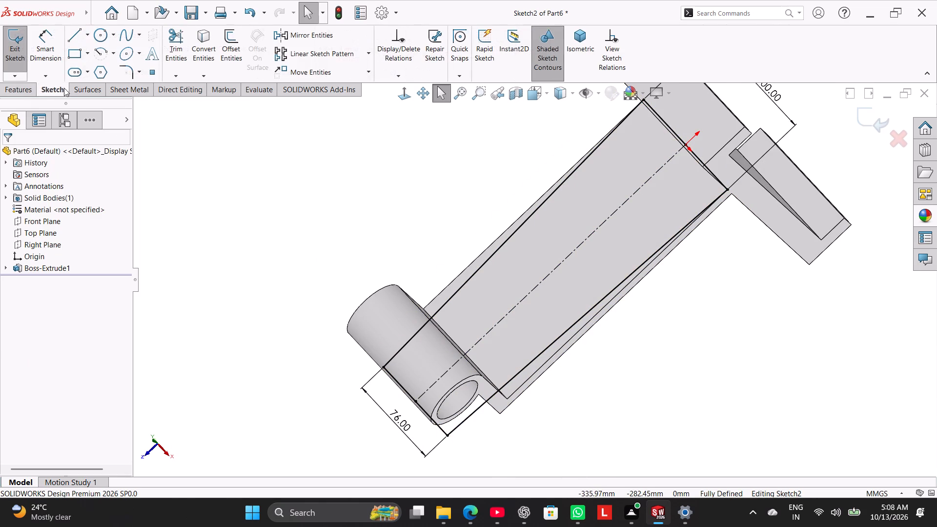
click(401, 94)
click(340, 221)
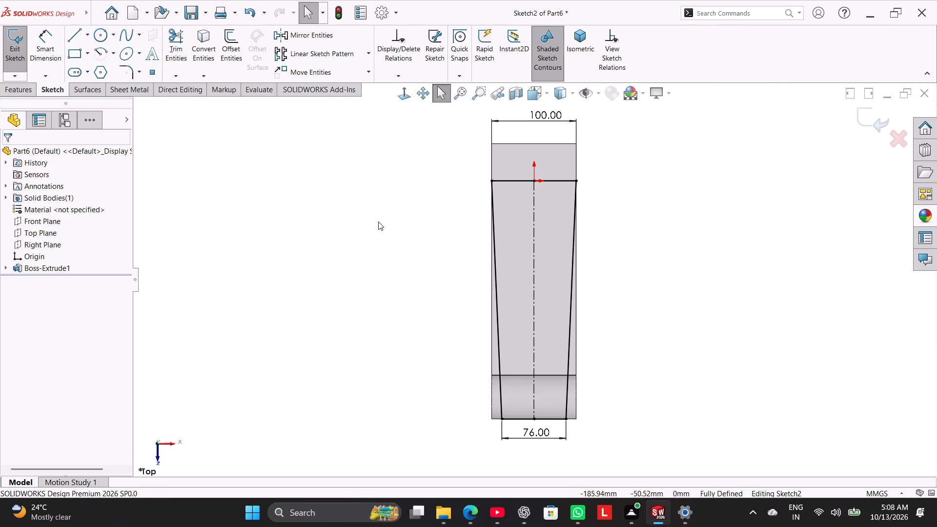
click(208, 45)
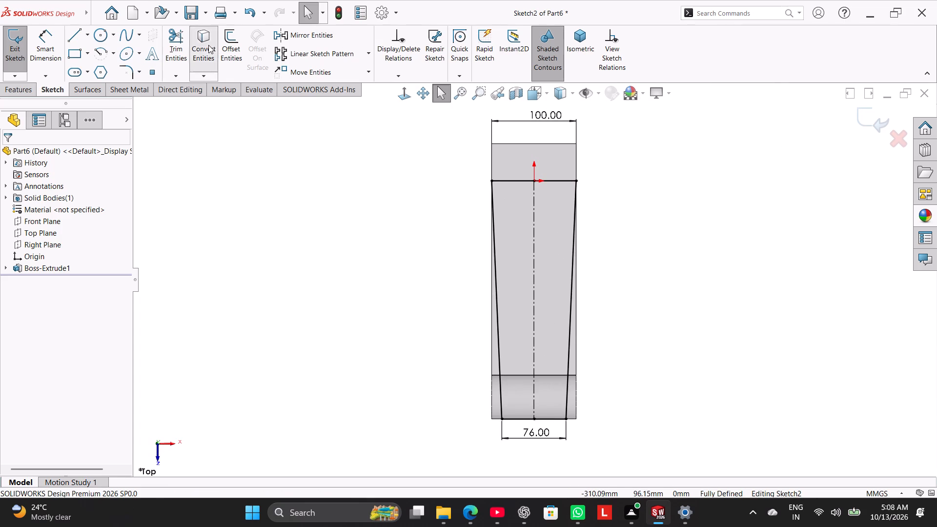
scroll(490, 368, down, 3)
click(501, 342)
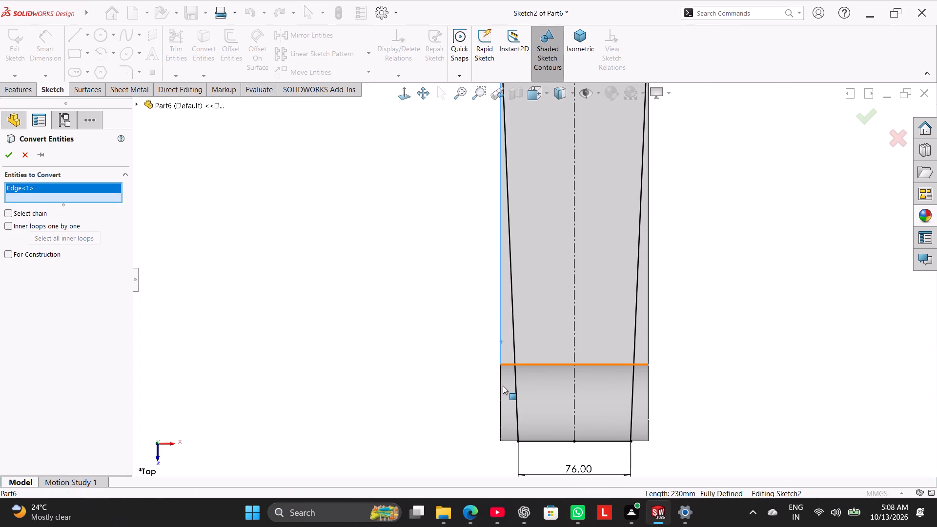
click(501, 401)
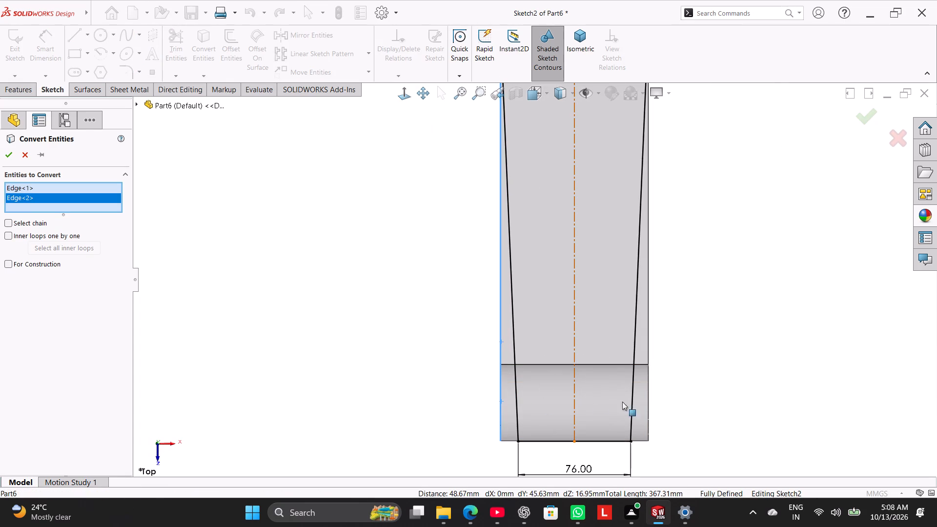
click(647, 410)
click(649, 351)
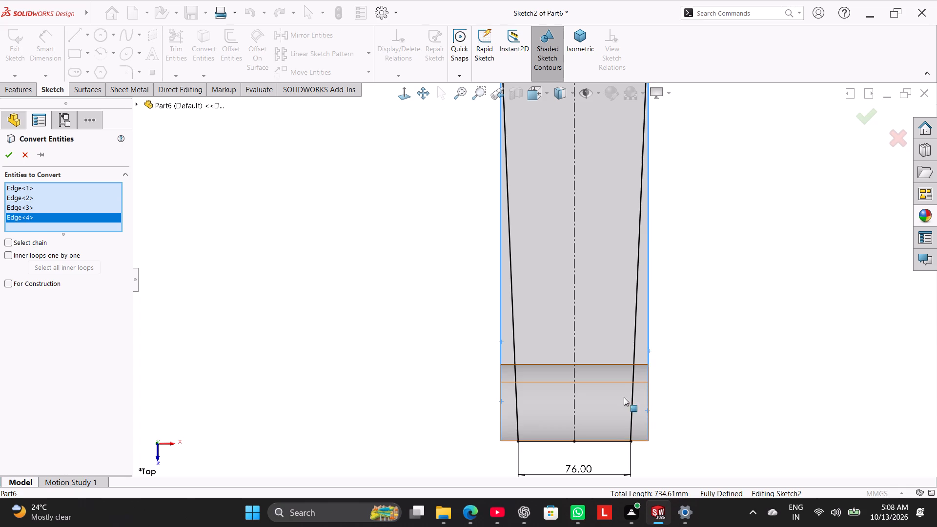
click(643, 442)
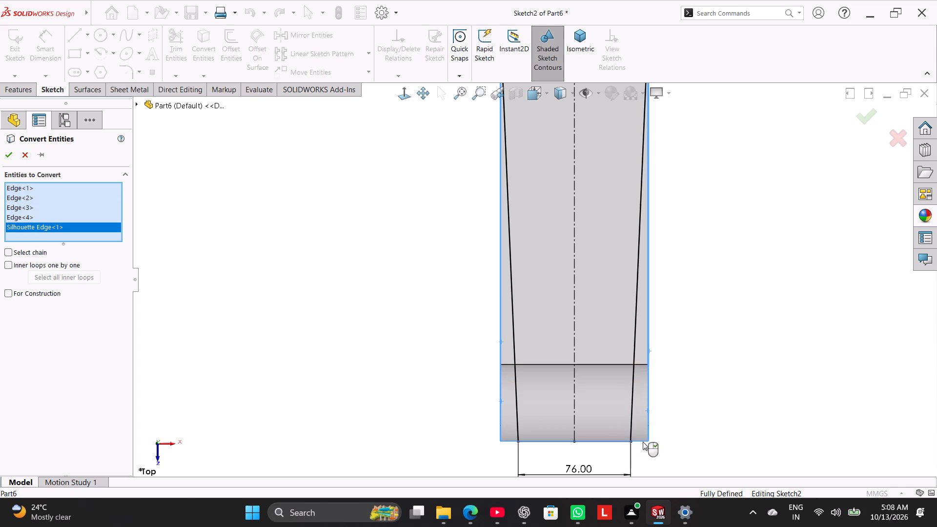
click(510, 441)
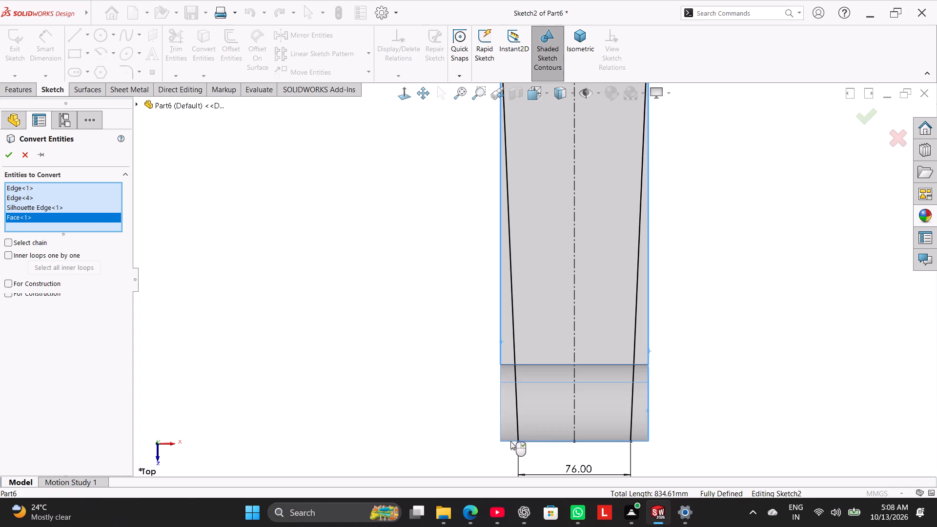
right_click(82, 218)
click(116, 232)
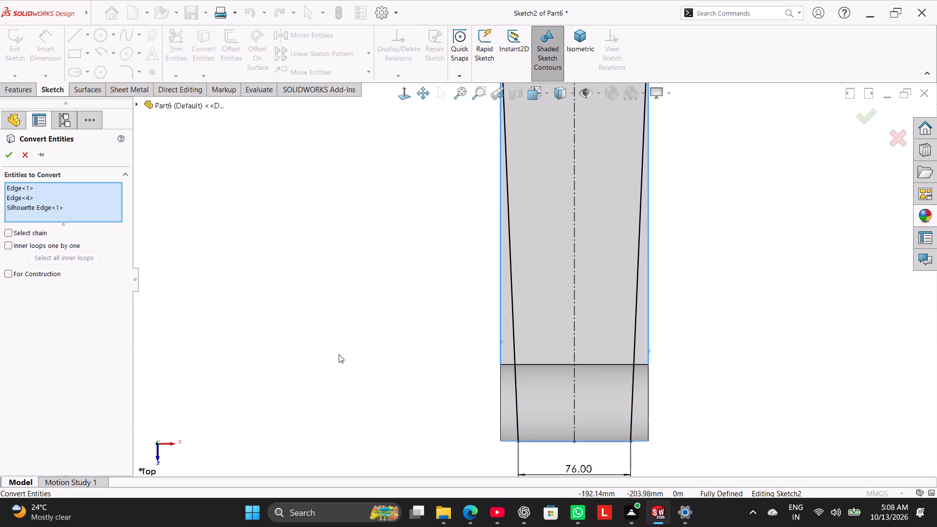
scroll(492, 459, down, 3)
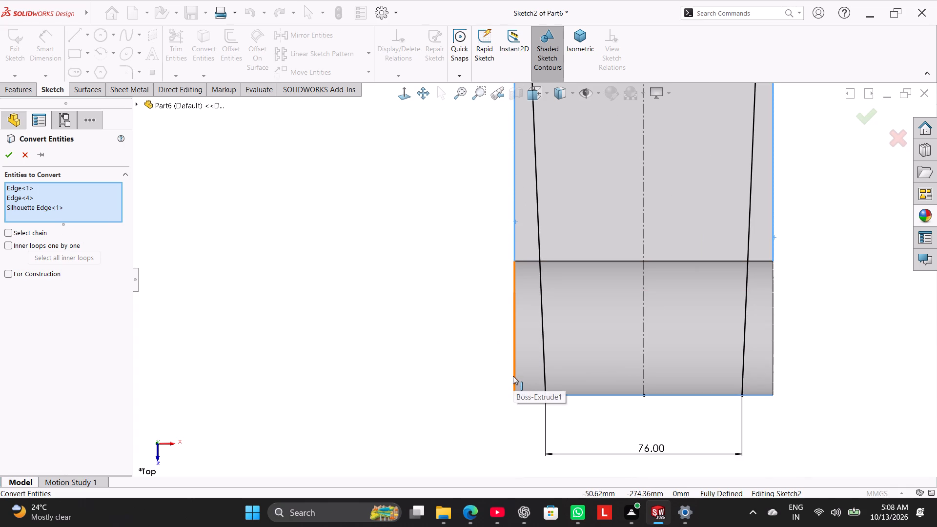
click(513, 376)
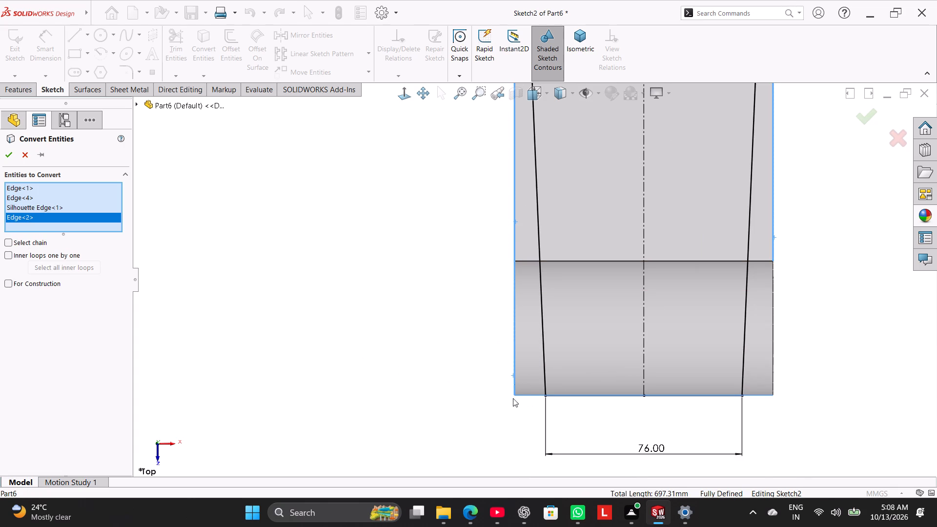
click(4, 152)
click(302, 232)
scroll(329, 245, up, 2)
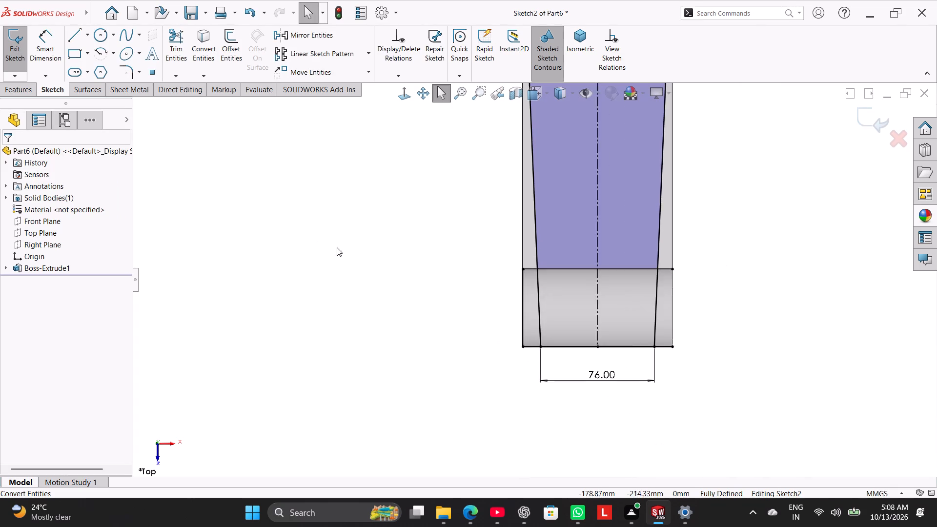
scroll(337, 247, up, 5)
click(401, 259)
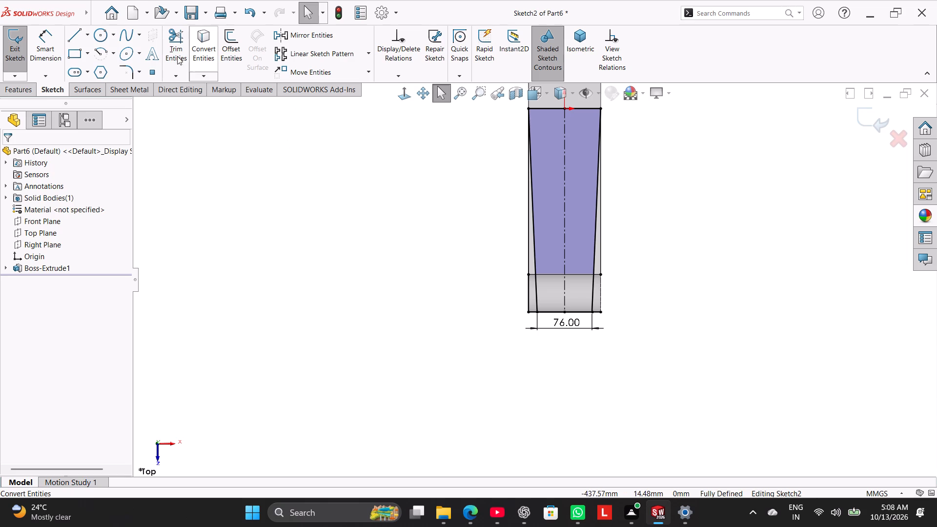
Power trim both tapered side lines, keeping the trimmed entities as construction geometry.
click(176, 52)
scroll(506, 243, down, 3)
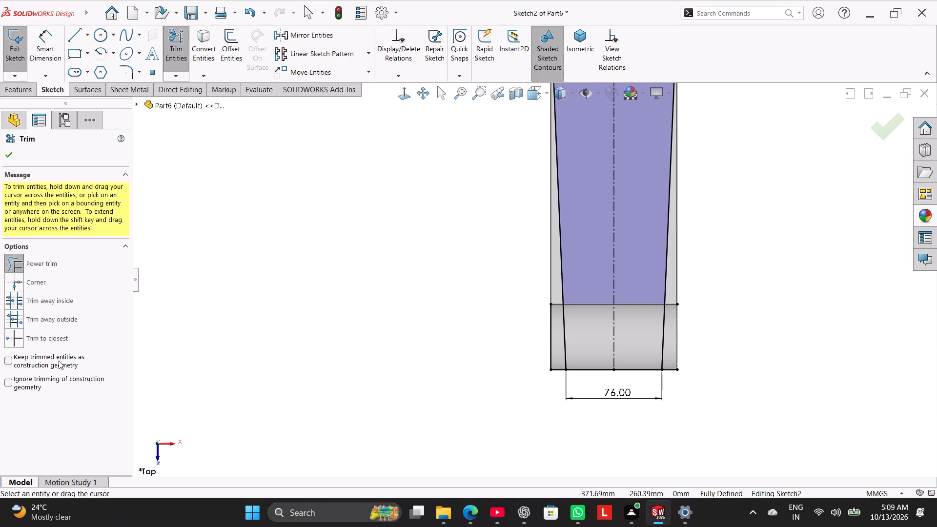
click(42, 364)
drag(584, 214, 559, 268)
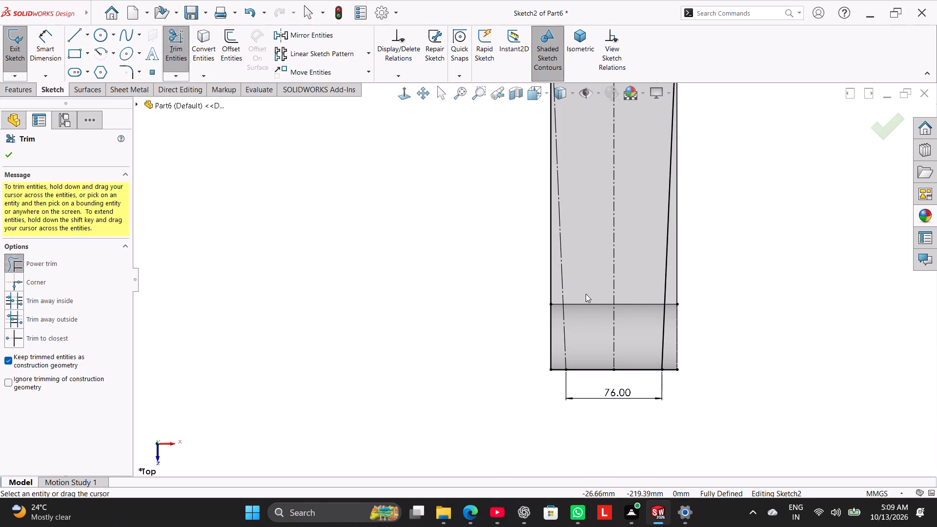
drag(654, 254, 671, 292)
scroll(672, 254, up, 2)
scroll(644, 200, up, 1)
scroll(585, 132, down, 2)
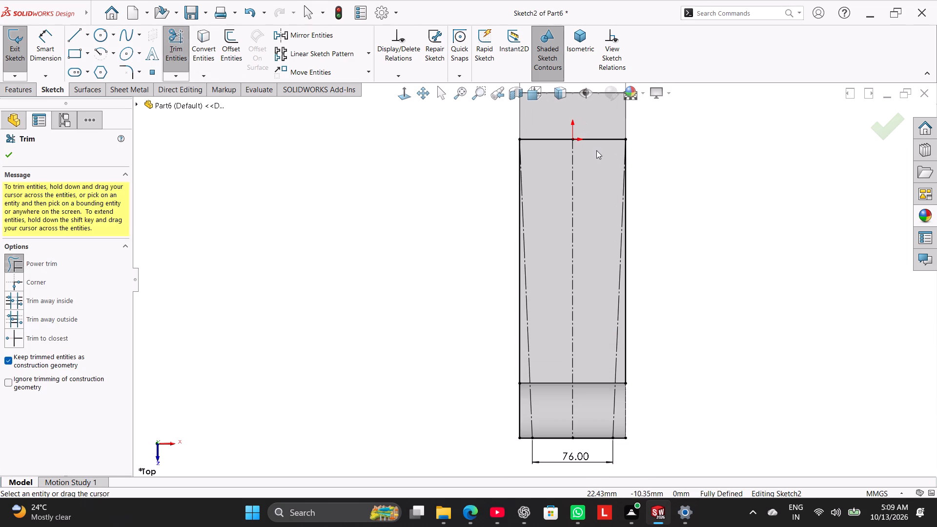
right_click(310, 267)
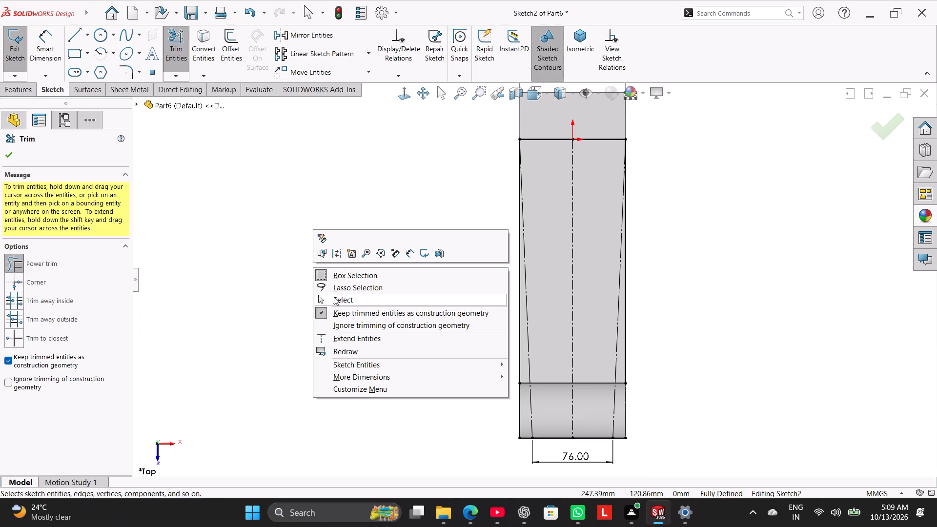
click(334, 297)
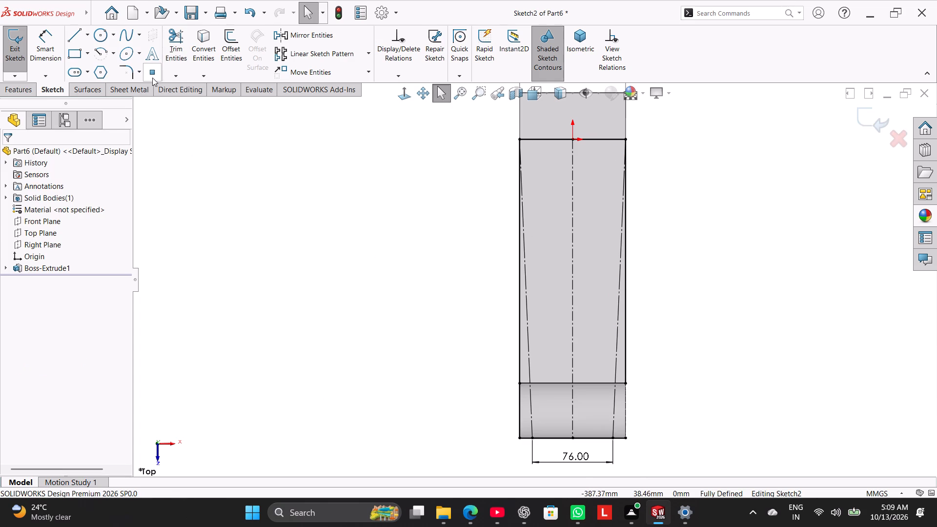
Turn off keeping trimmed entities as construction geometry in the Trim Entities options.
click(177, 43)
click(13, 365)
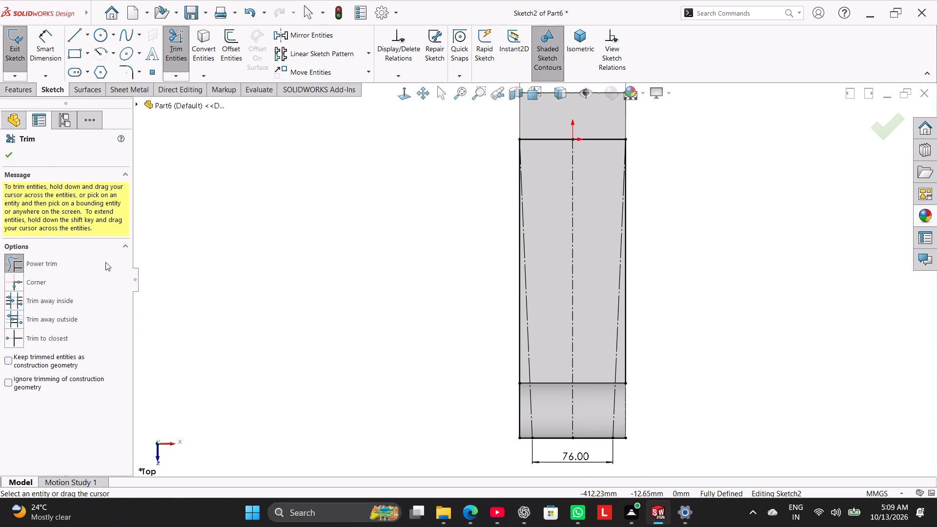
click(12, 157)
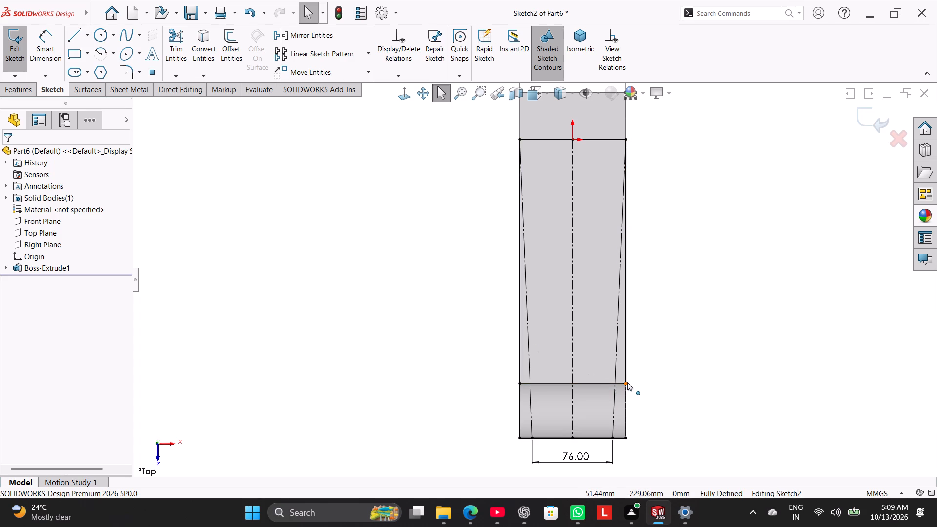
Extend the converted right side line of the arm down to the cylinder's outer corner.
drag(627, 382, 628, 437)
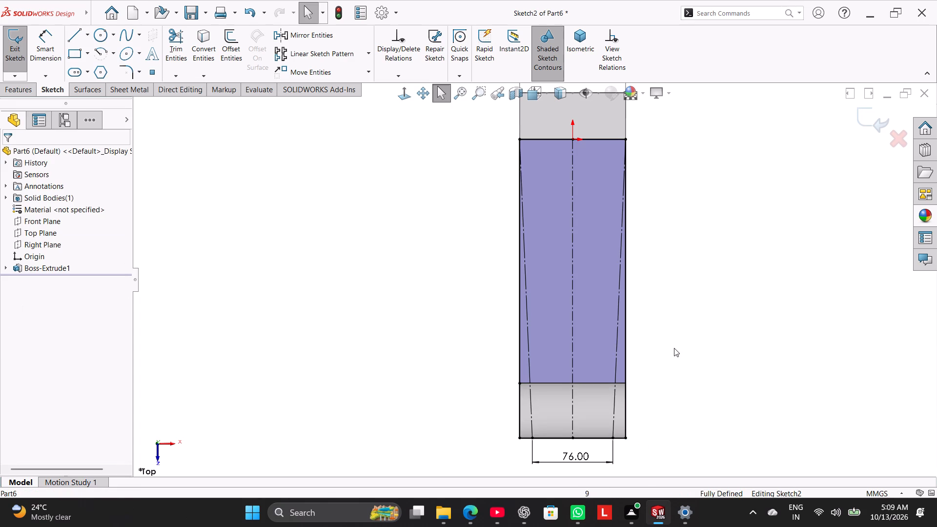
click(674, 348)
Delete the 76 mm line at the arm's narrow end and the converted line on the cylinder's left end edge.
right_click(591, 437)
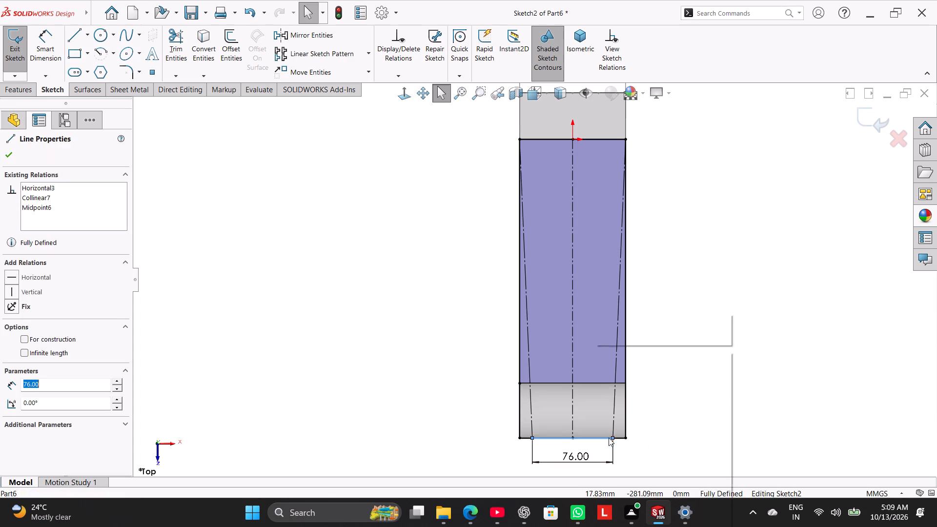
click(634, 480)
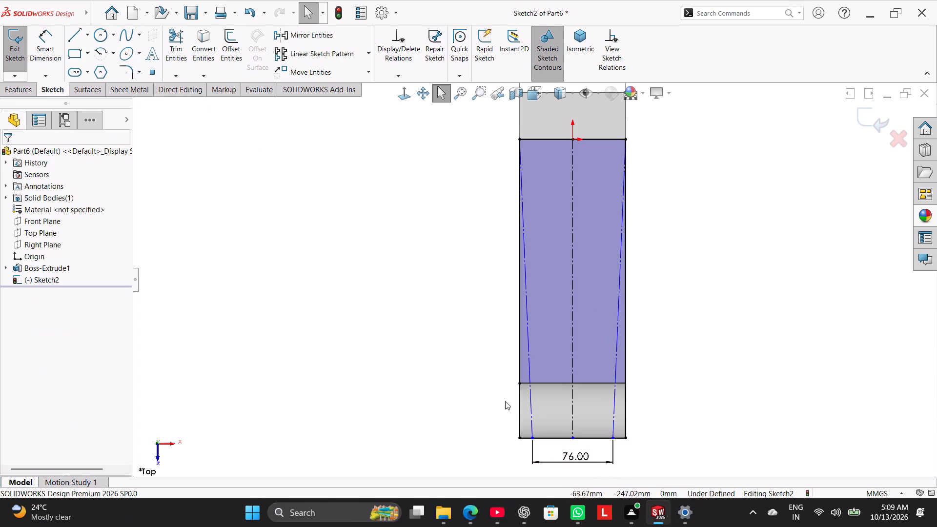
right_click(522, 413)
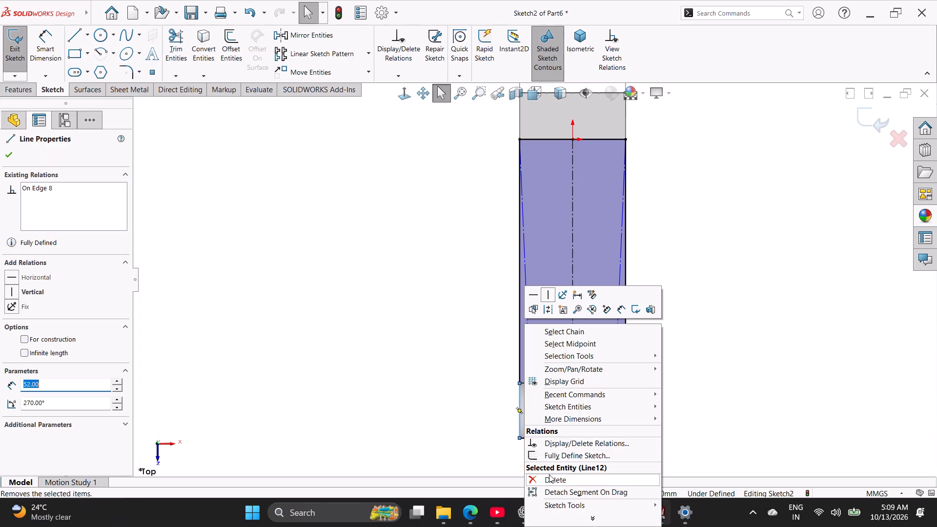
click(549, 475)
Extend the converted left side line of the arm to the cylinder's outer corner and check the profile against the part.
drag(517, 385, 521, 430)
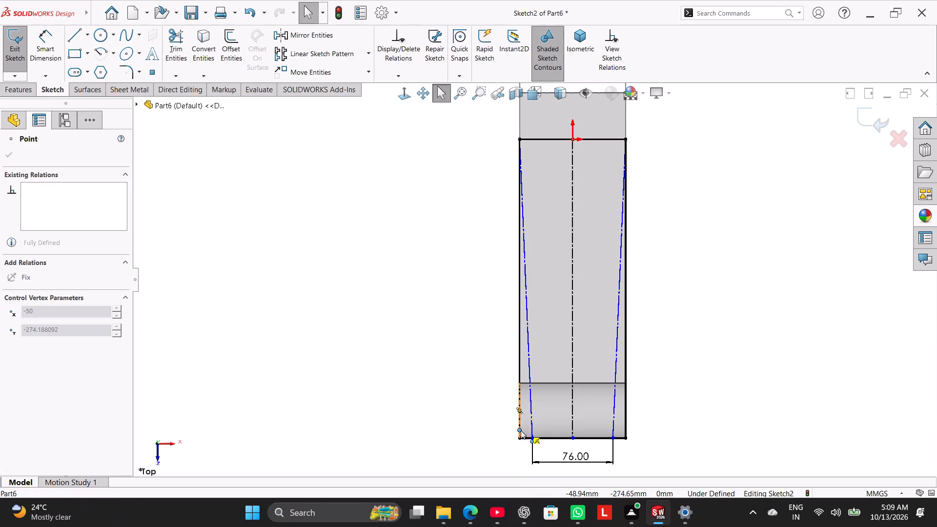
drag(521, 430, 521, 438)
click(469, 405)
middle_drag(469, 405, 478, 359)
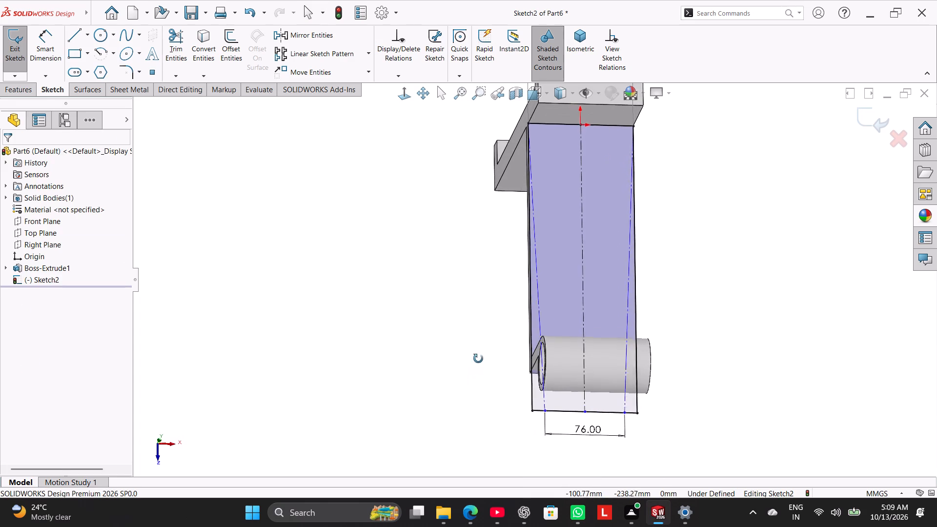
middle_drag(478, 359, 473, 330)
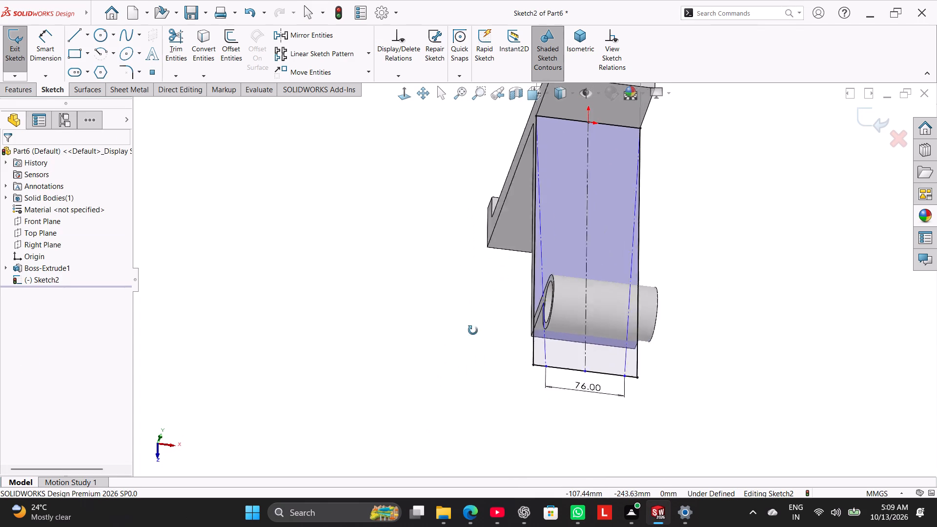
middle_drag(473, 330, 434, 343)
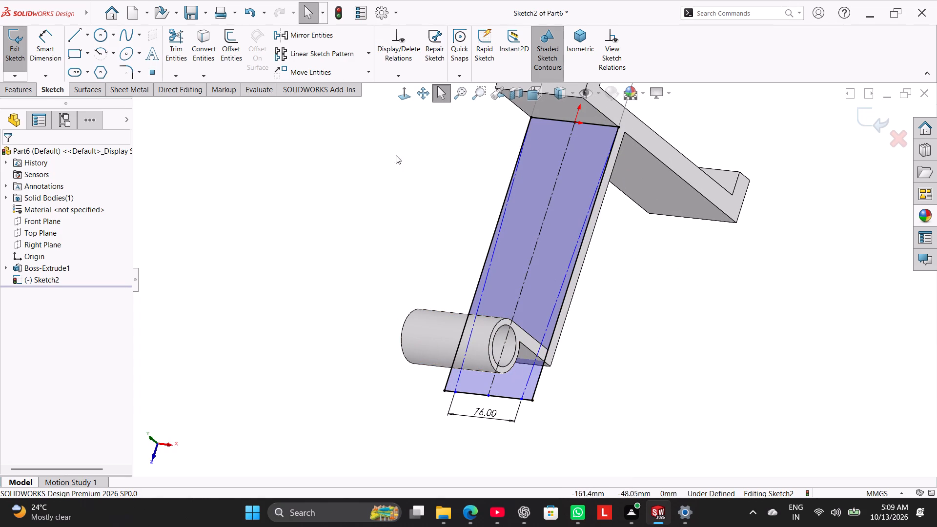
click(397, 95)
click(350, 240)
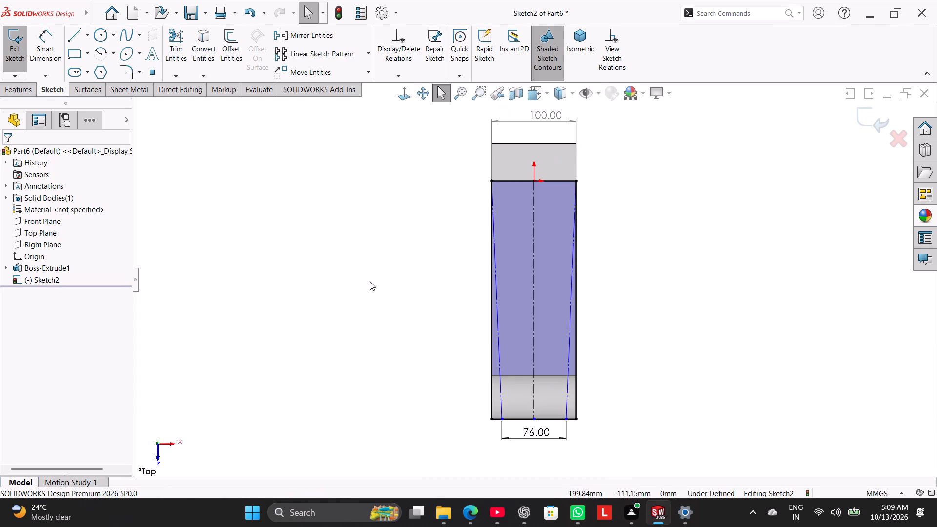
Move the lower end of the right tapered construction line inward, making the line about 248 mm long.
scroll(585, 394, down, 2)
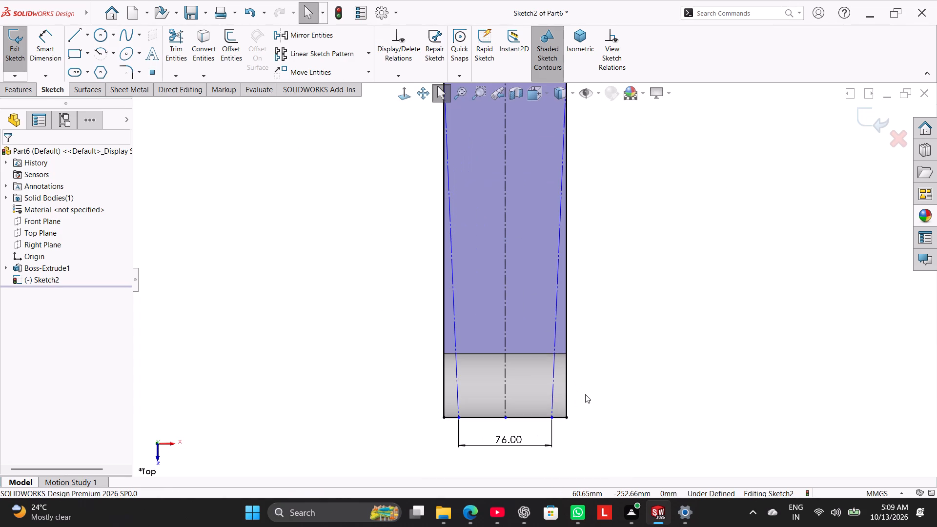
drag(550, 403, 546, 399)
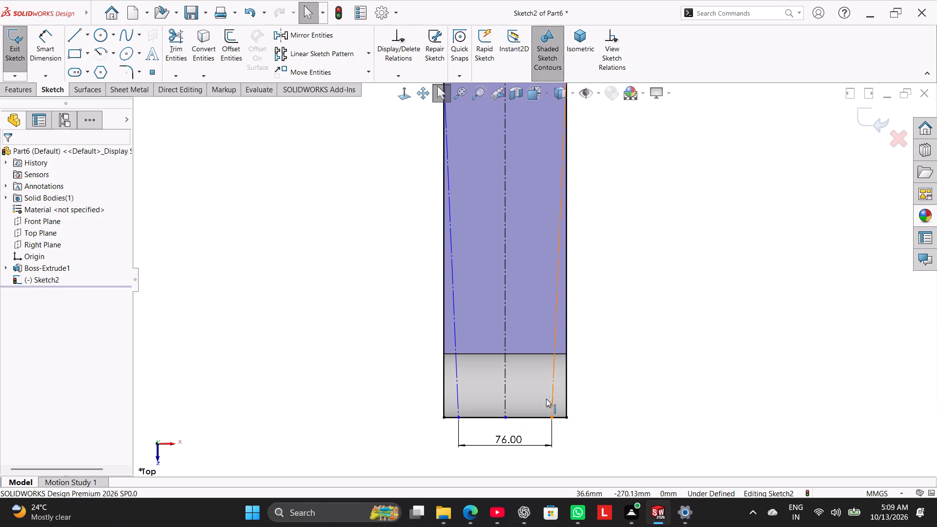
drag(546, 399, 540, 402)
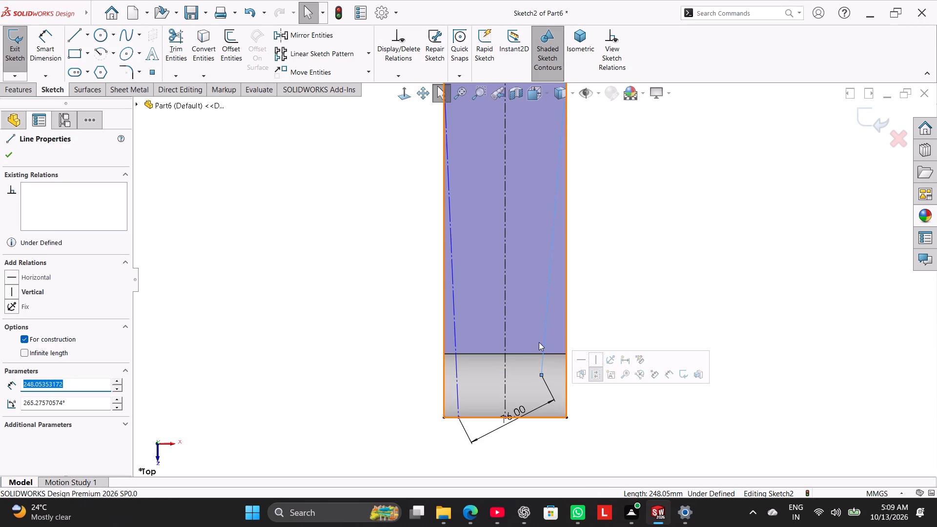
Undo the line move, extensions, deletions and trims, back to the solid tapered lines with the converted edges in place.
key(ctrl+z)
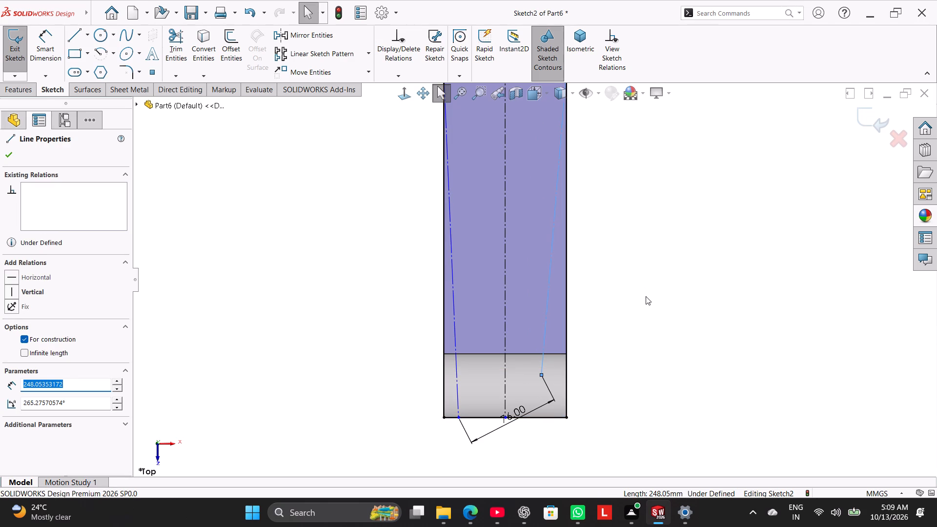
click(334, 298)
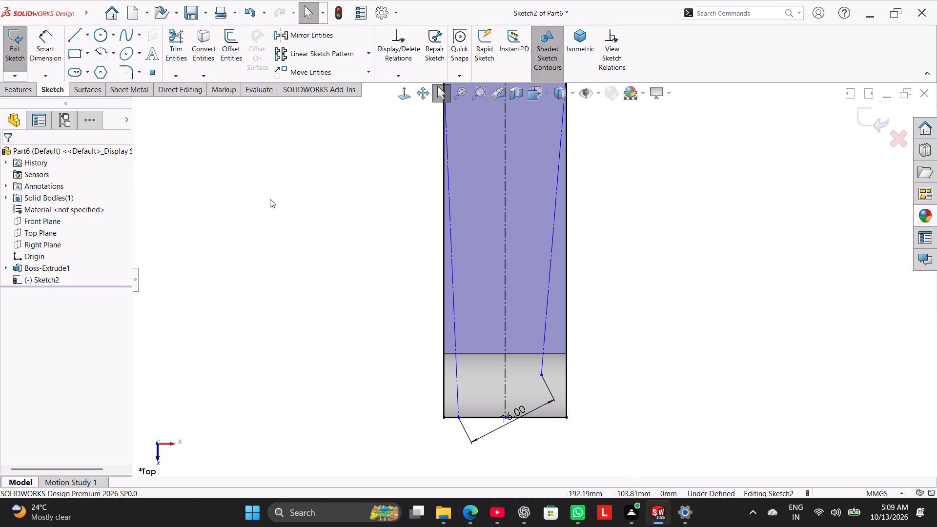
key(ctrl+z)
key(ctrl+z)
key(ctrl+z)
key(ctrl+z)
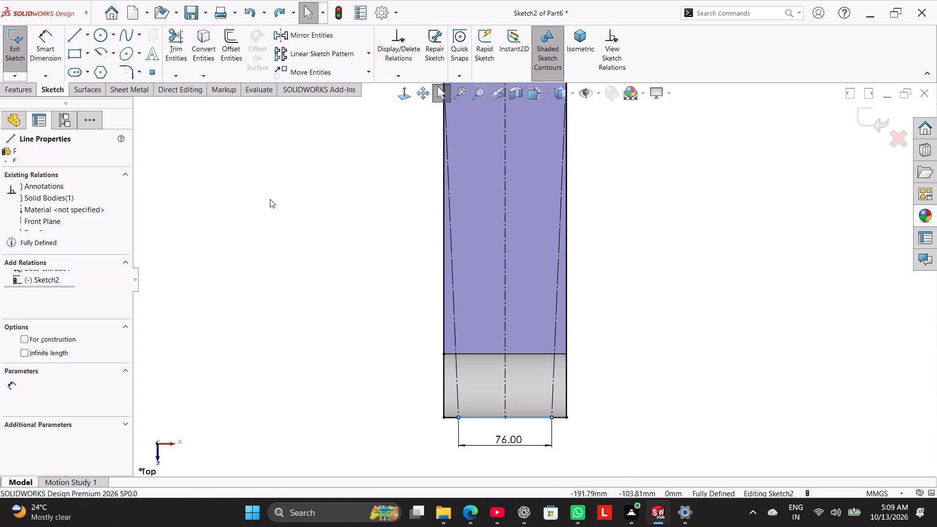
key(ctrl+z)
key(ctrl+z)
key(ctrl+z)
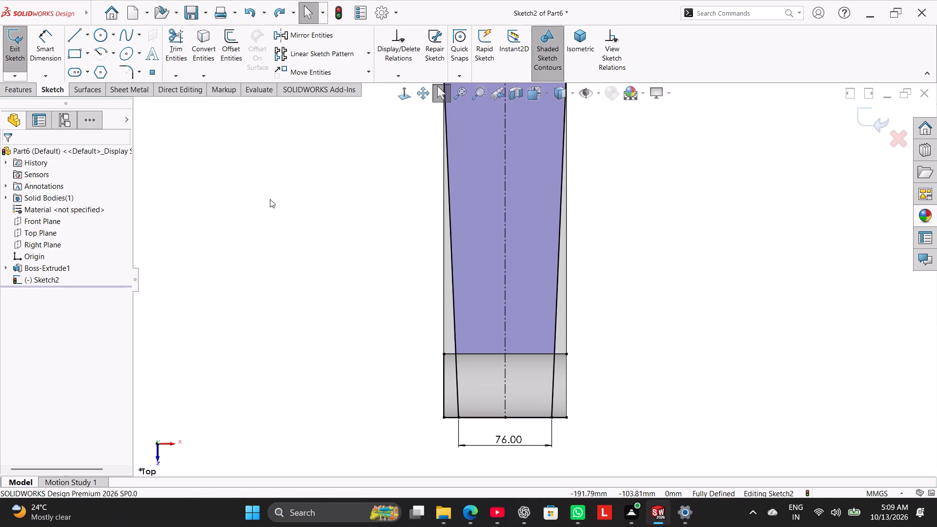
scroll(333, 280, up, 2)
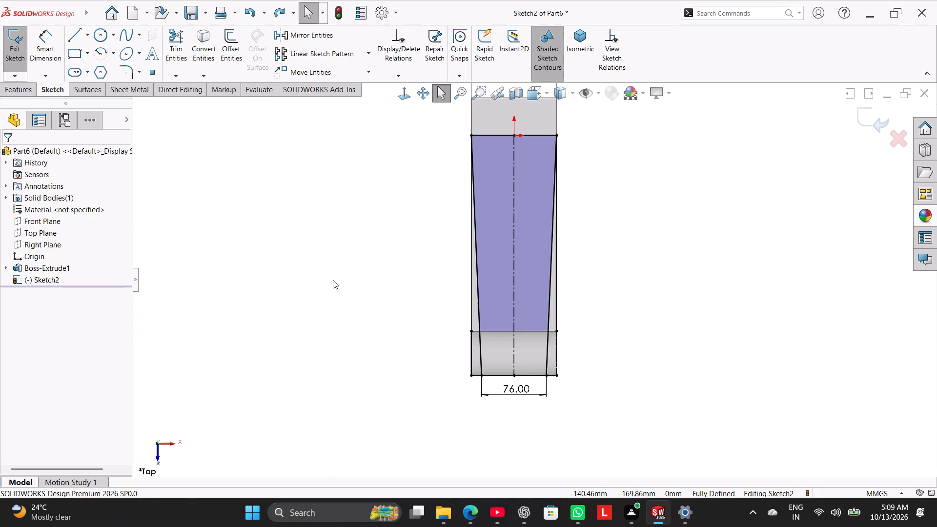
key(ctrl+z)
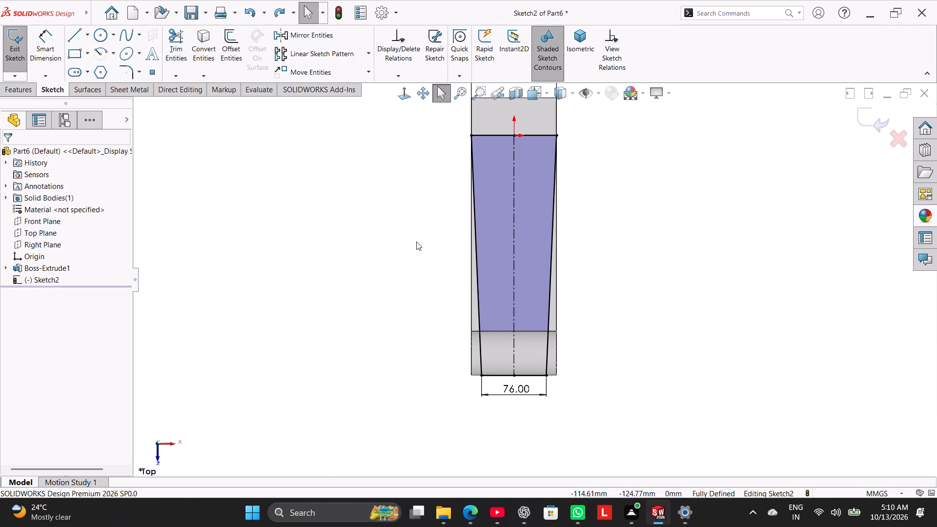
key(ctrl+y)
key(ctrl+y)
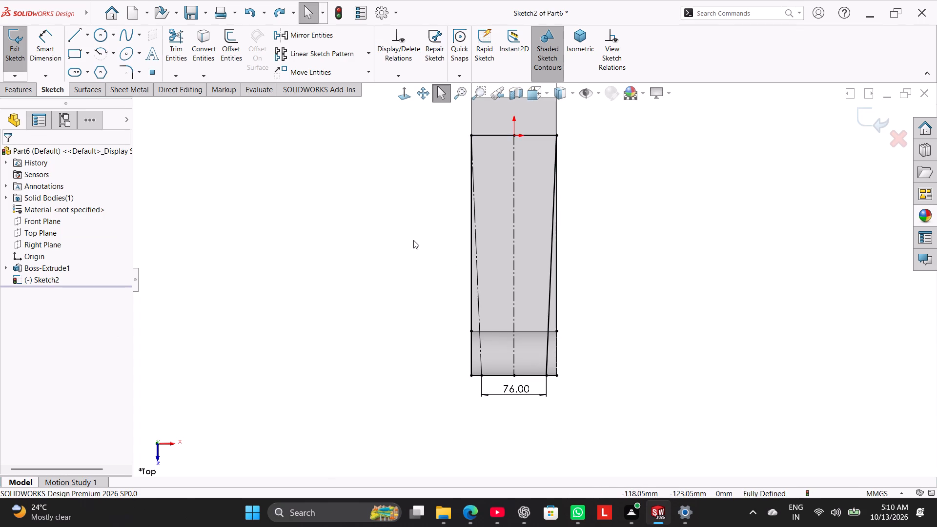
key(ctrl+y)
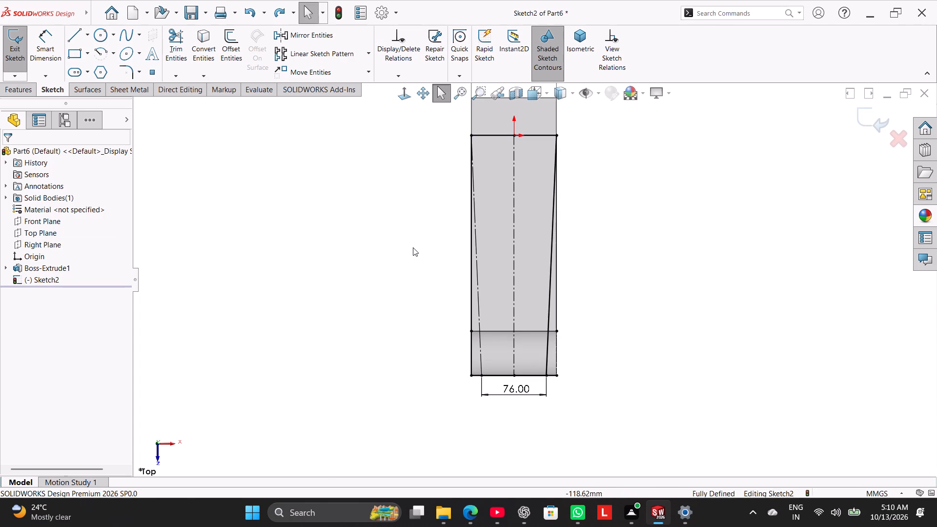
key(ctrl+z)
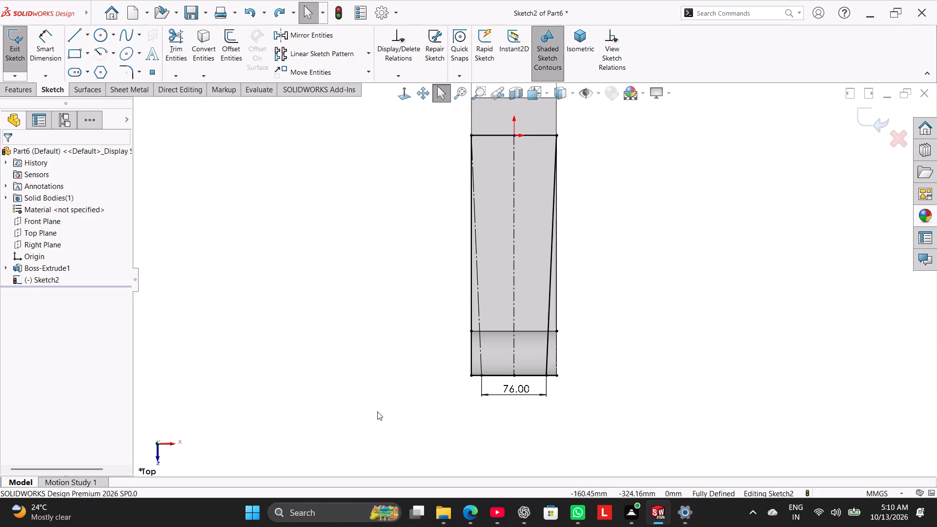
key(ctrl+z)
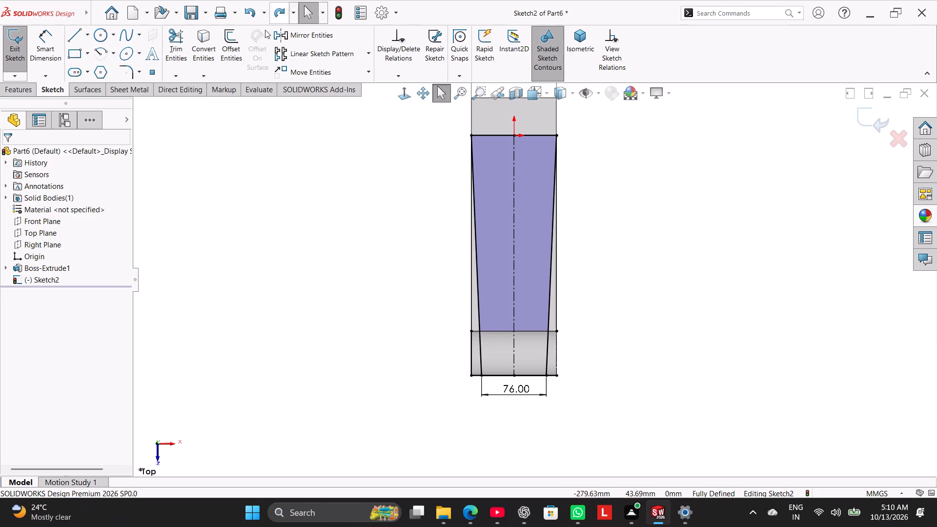
Delete the converted line on the cylinder's left end edge from the Top Plane sketch.
middle_drag(582, 275, 570, 268)
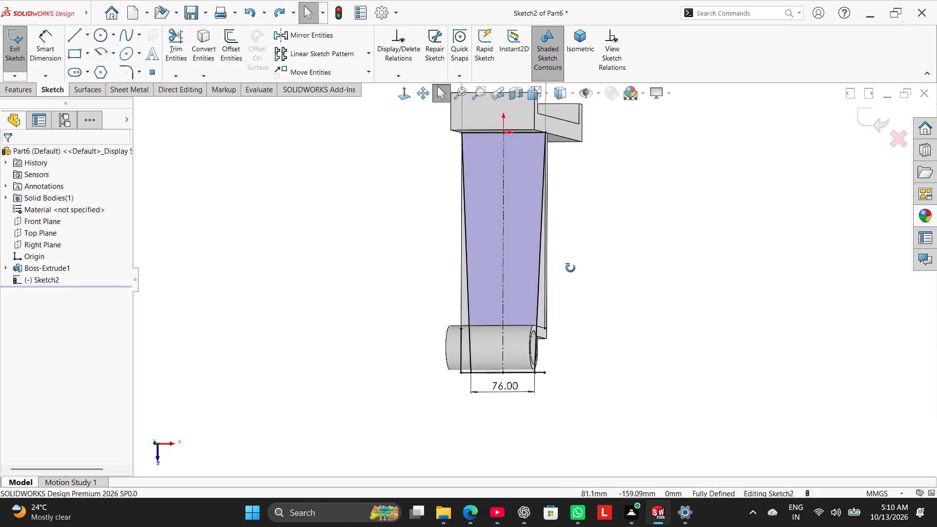
middle_drag(570, 268, 593, 276)
click(408, 91)
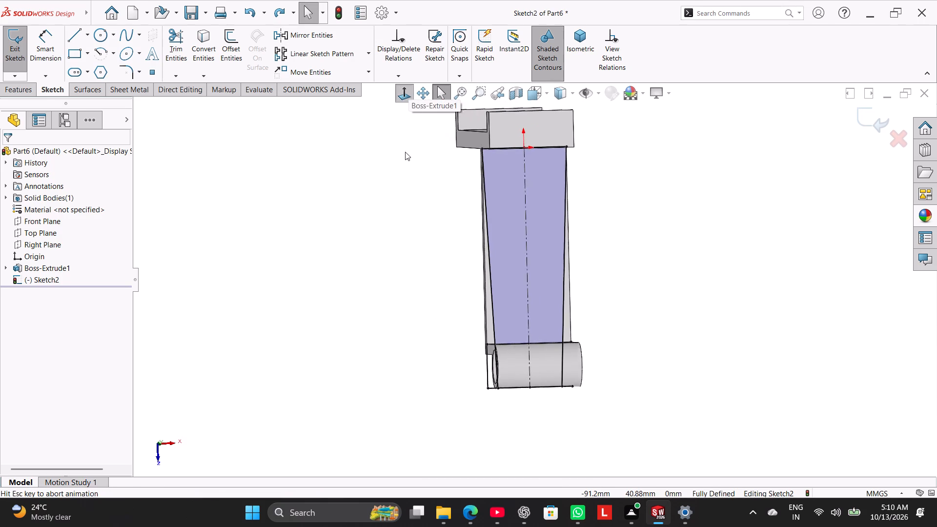
click(387, 205)
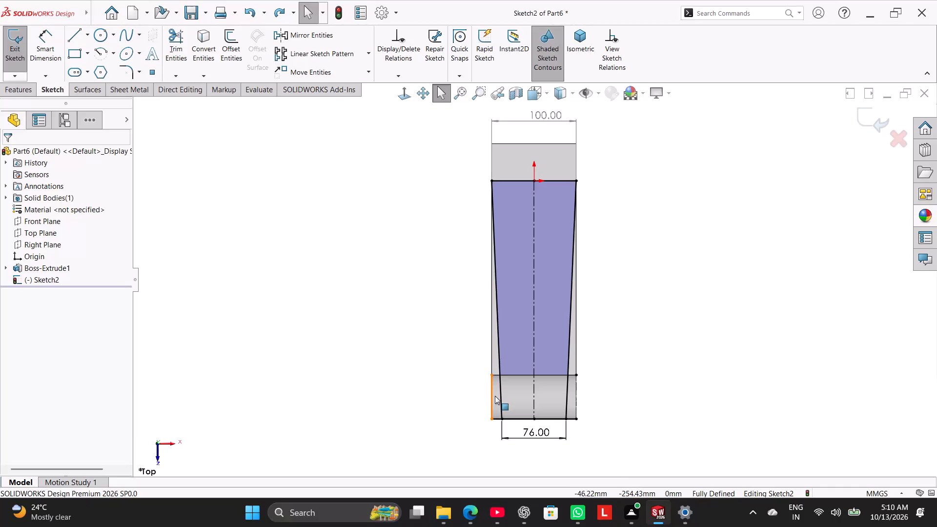
right_click(489, 395)
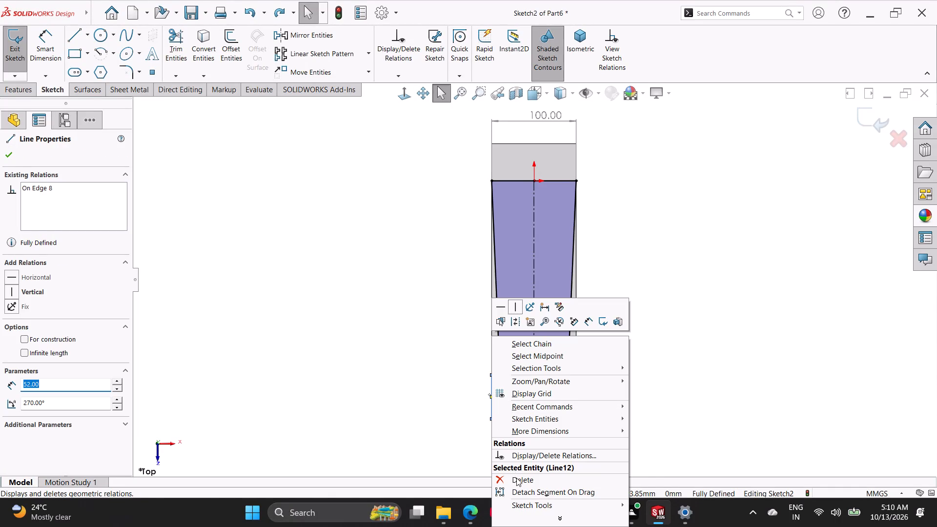
click(516, 478)
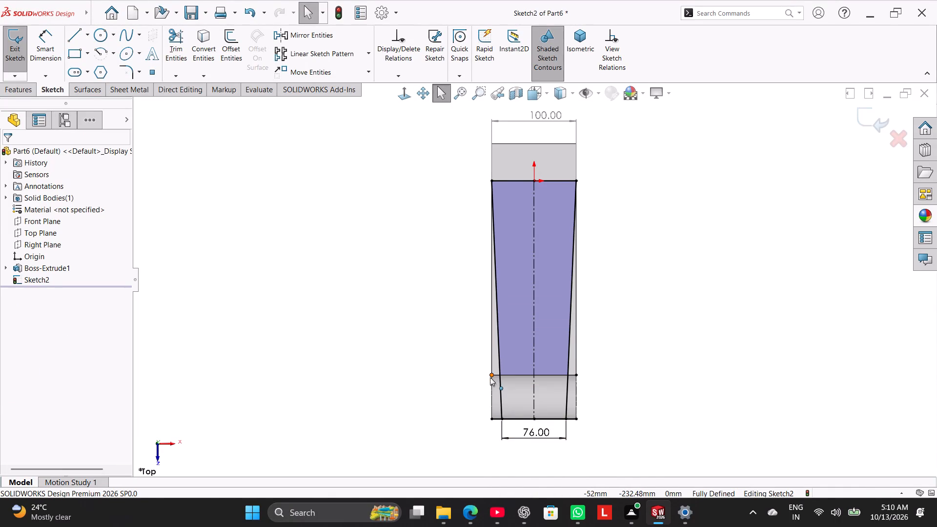
right_click(490, 377)
click(432, 407)
Extend the lower ends of both converted side lines down to the outer corners of the Top Plane sketch's bottom line.
drag(490, 377, 539, 396)
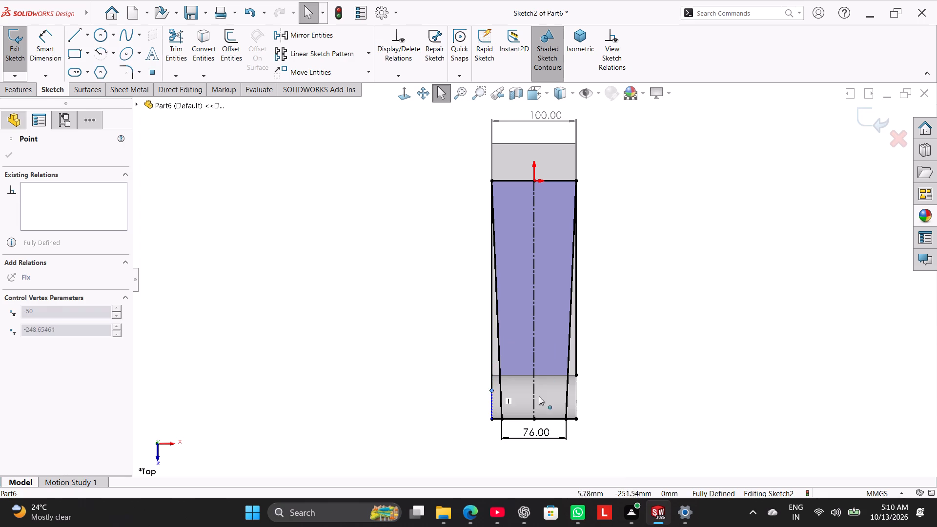
drag(539, 396, 537, 420)
click(403, 405)
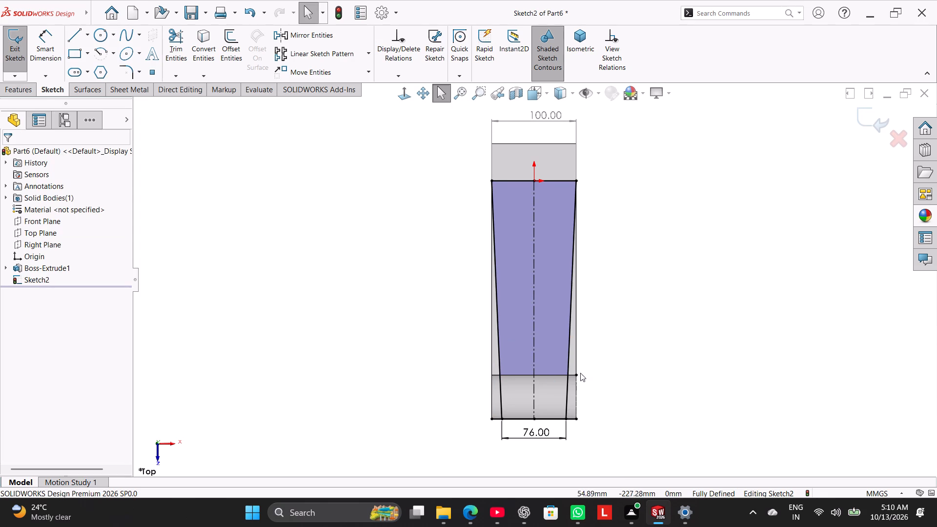
drag(578, 373, 607, 422)
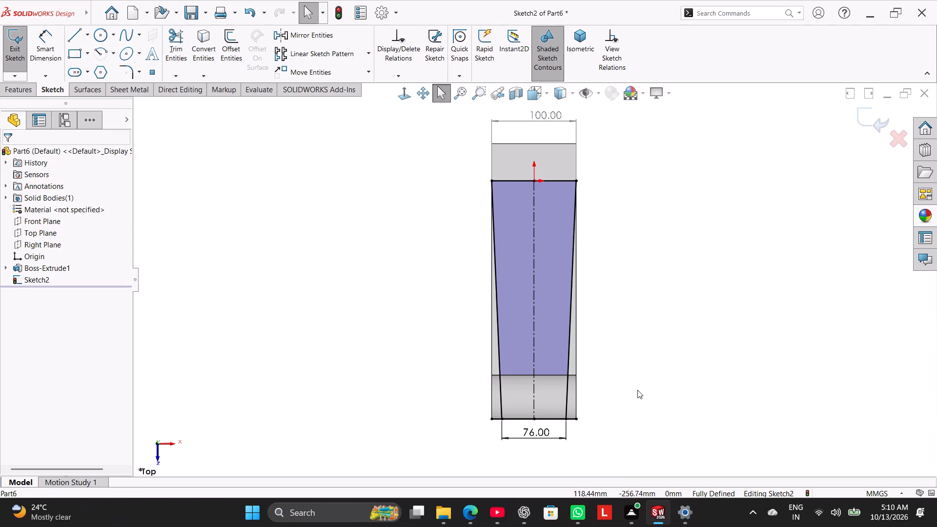
click(641, 355)
middle_drag(623, 367, 618, 323)
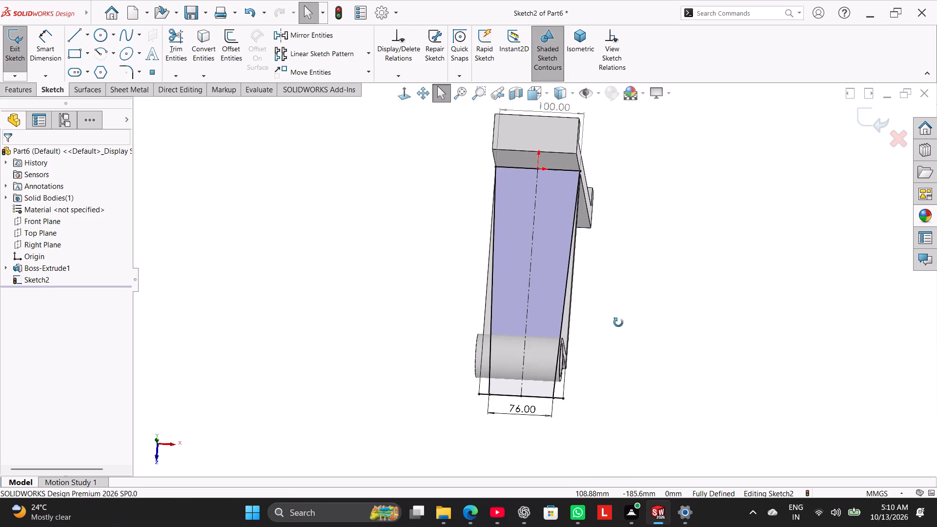
middle_drag(618, 323, 629, 358)
click(405, 96)
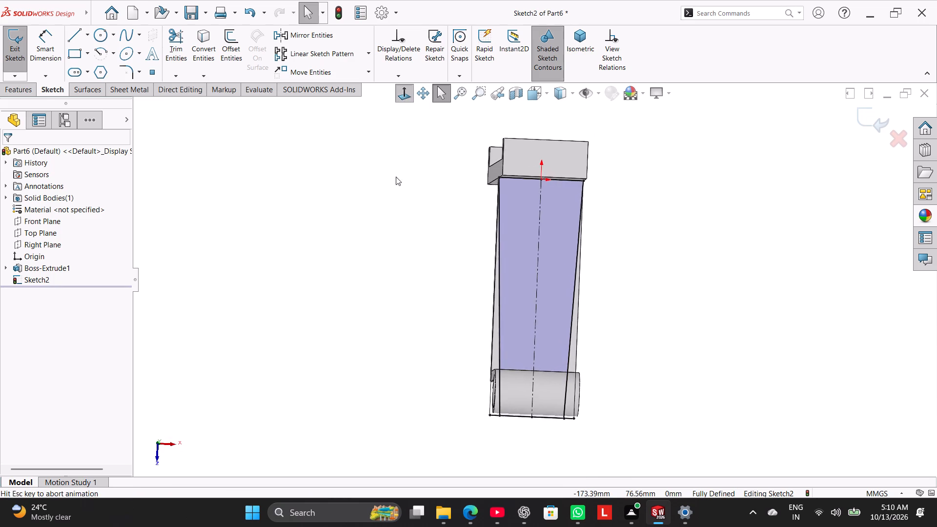
click(391, 215)
click(174, 45)
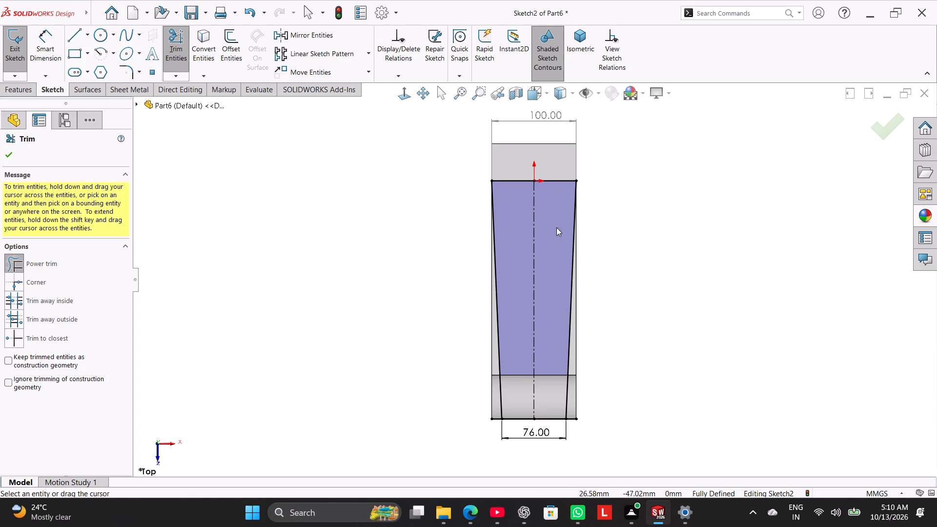
click(11, 154)
Start an Extruded Cut with the two narrow regions outside the tapered lines as contours and check the preview.
middle_drag(341, 324, 318, 239)
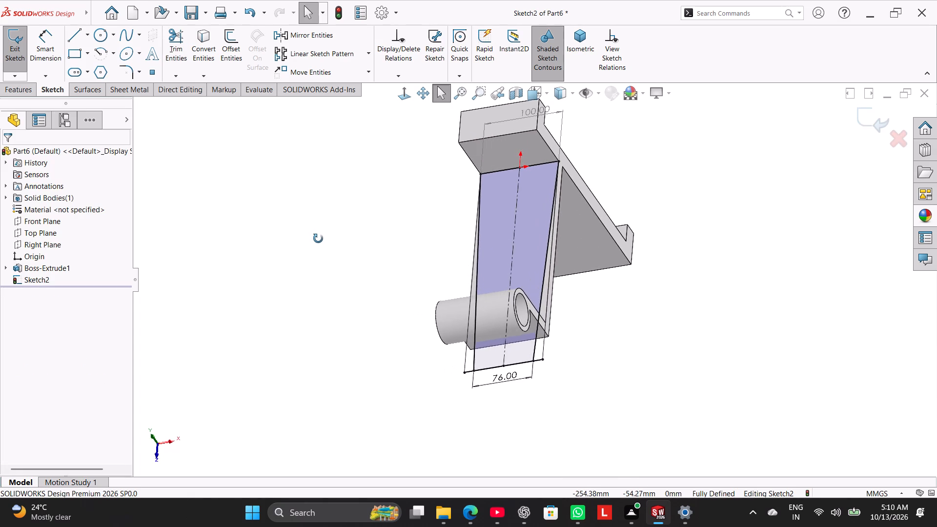
middle_drag(318, 239, 346, 257)
click(36, 92)
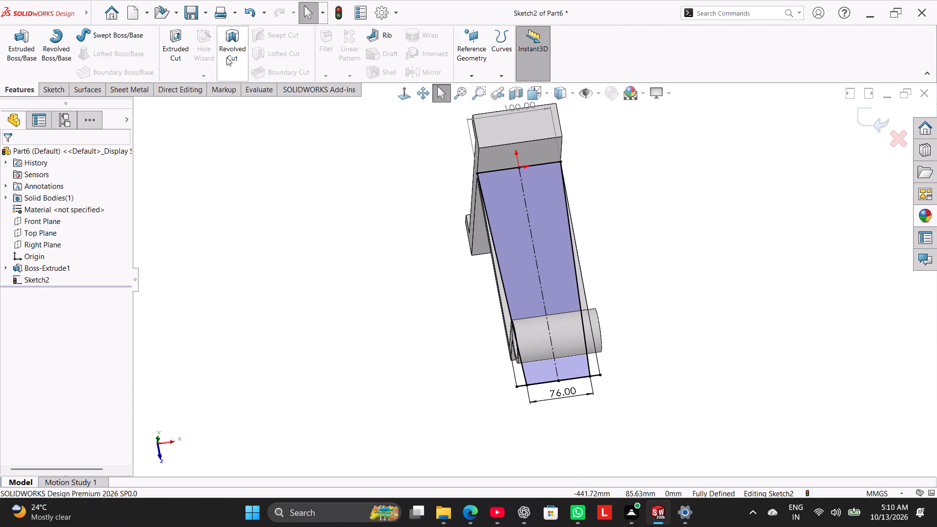
click(174, 55)
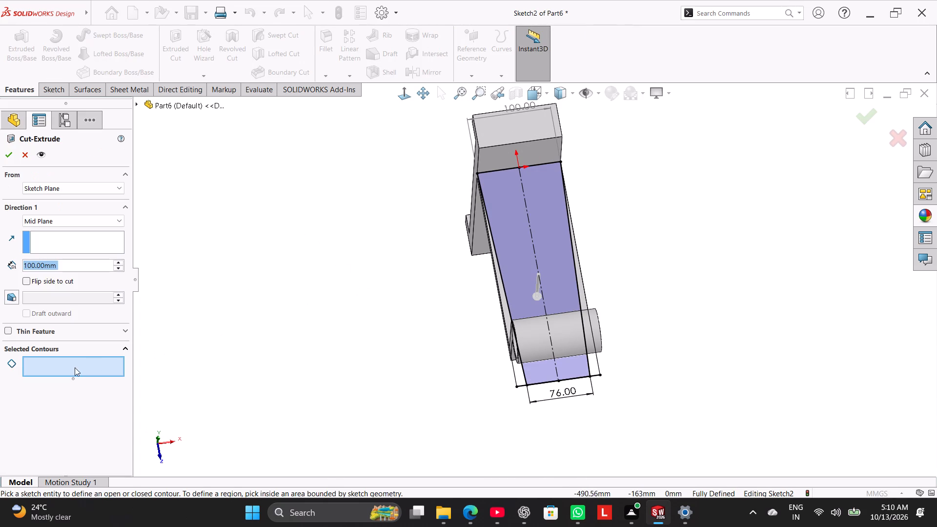
click(75, 367)
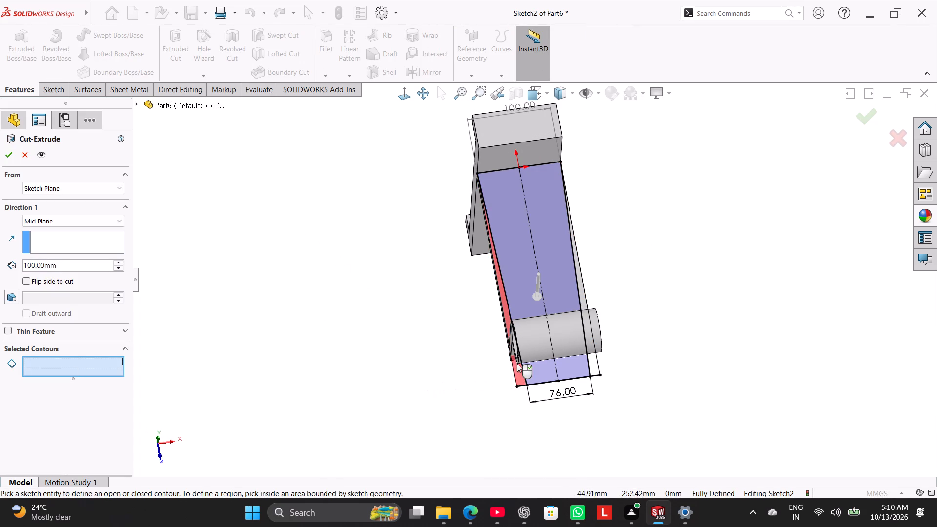
click(517, 364)
click(592, 359)
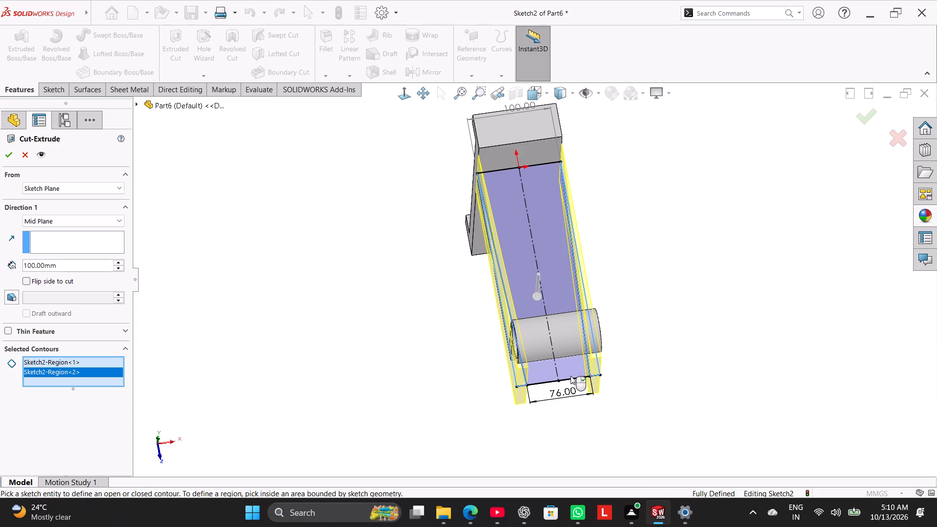
middle_drag(479, 395, 430, 379)
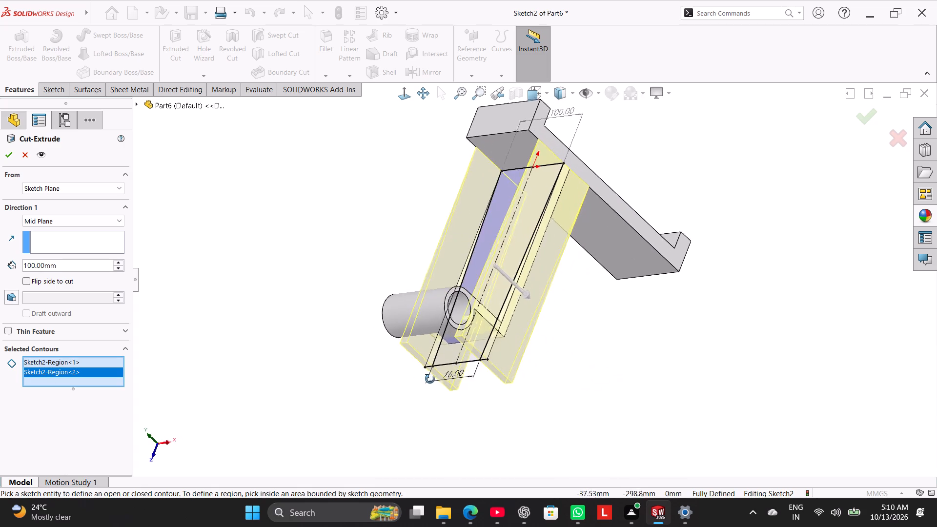
middle_drag(430, 379, 492, 406)
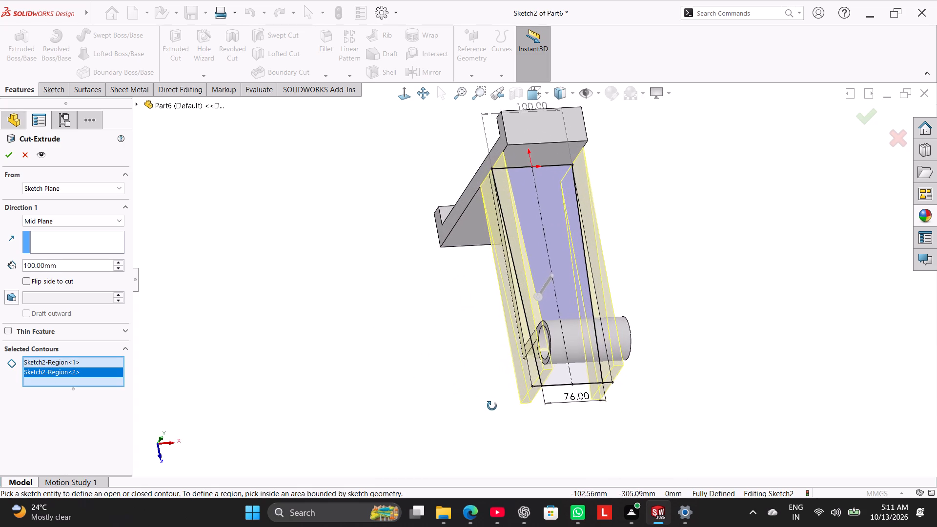
middle_drag(492, 406, 426, 407)
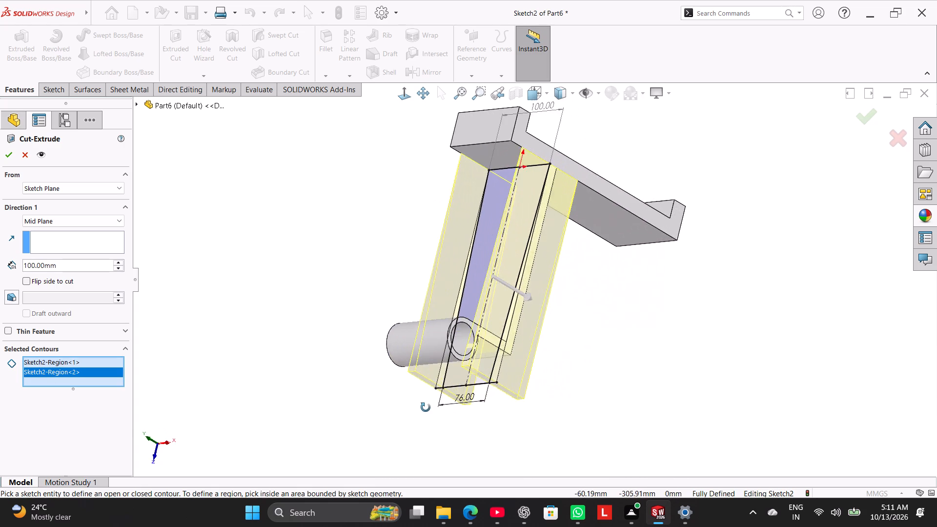
middle_drag(426, 407, 488, 431)
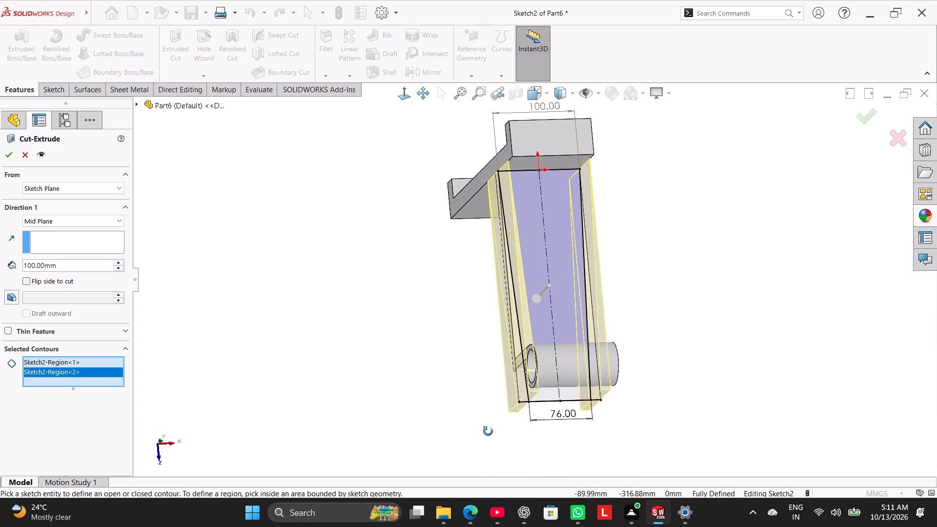
middle_drag(488, 431, 490, 432)
scroll(606, 277, down, 2)
scroll(603, 238, down, 1)
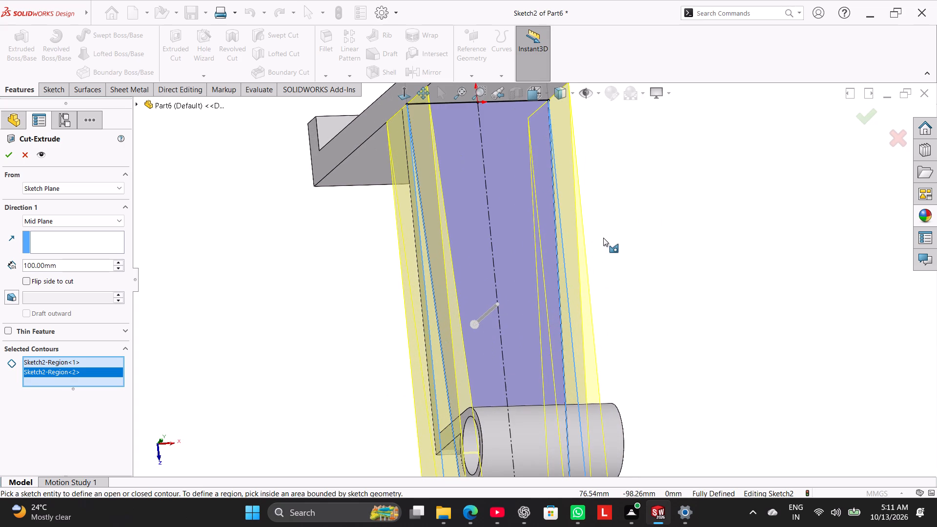
scroll(603, 238, up, 3)
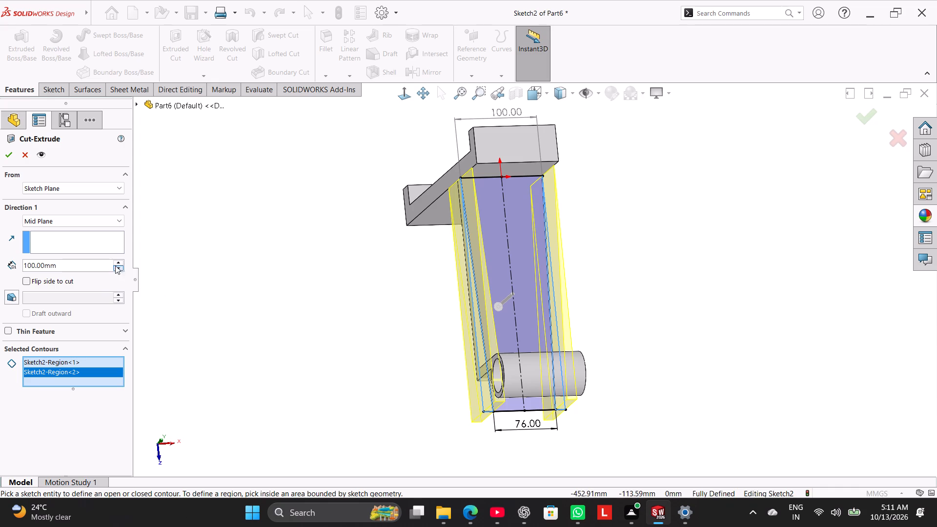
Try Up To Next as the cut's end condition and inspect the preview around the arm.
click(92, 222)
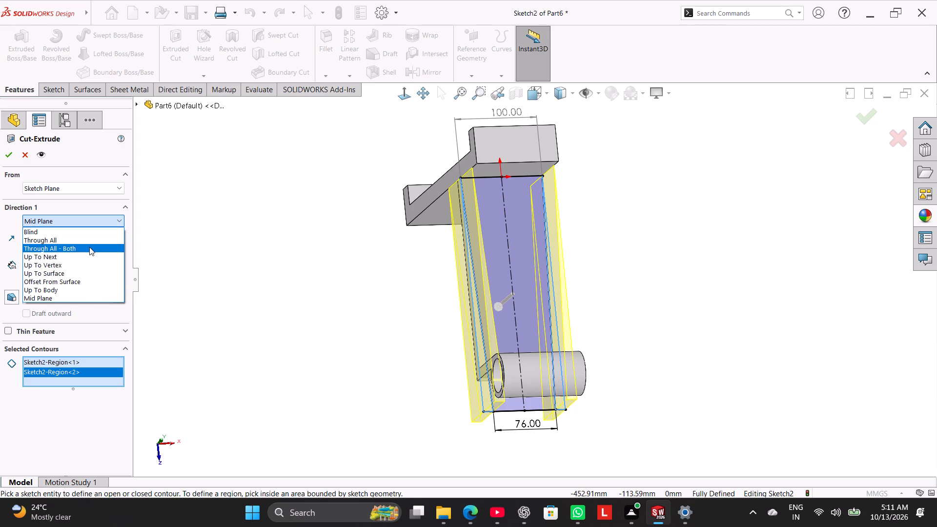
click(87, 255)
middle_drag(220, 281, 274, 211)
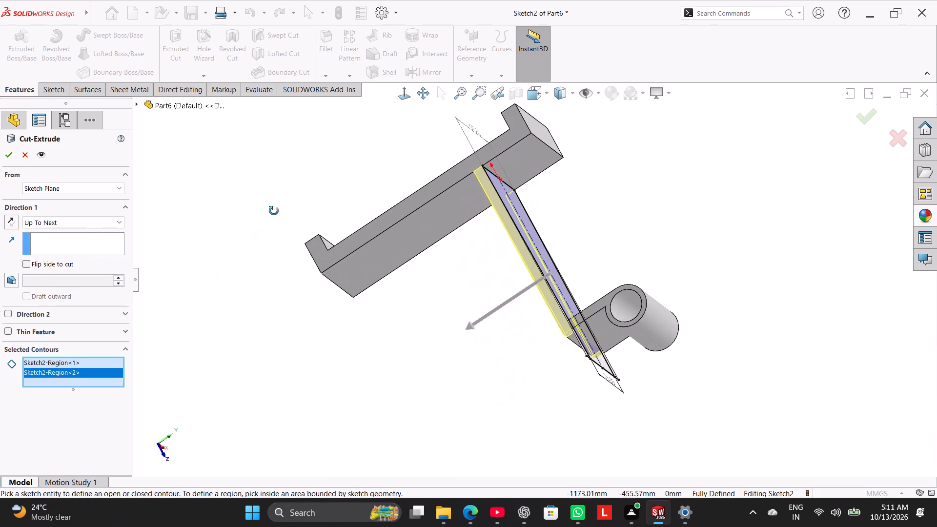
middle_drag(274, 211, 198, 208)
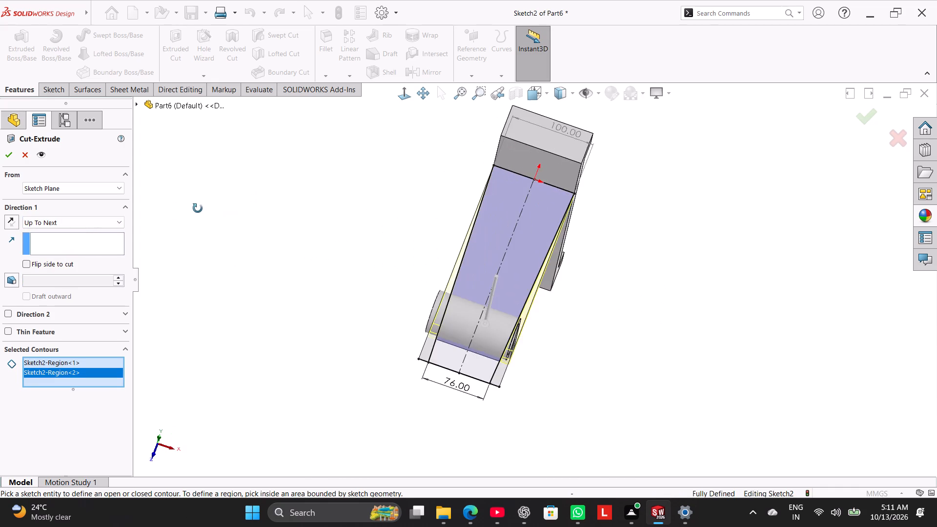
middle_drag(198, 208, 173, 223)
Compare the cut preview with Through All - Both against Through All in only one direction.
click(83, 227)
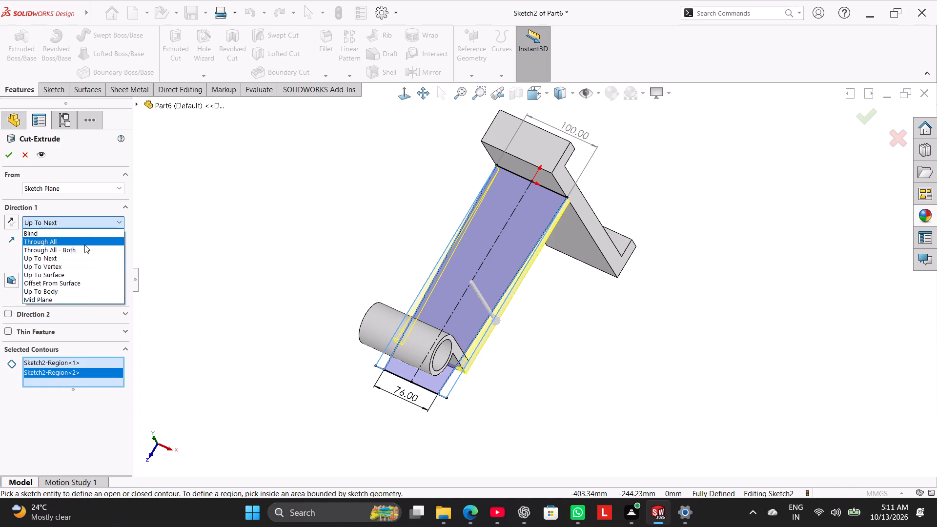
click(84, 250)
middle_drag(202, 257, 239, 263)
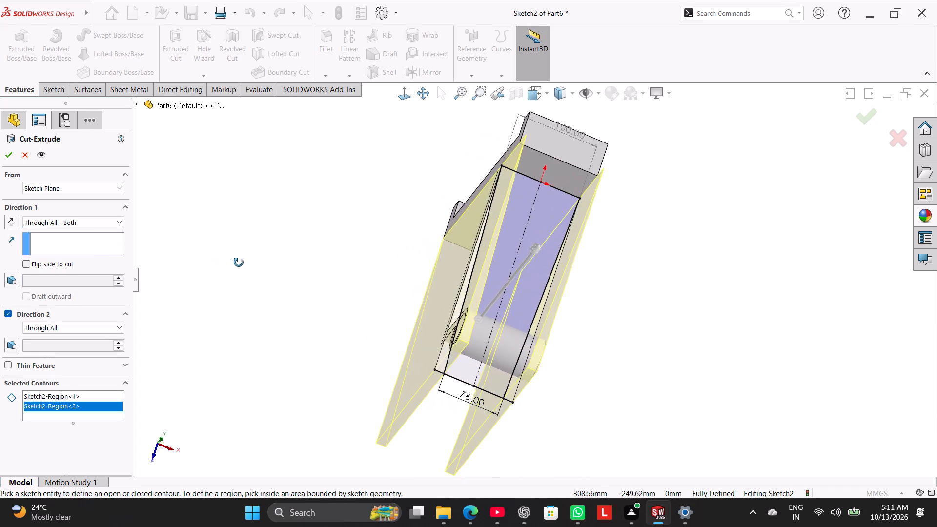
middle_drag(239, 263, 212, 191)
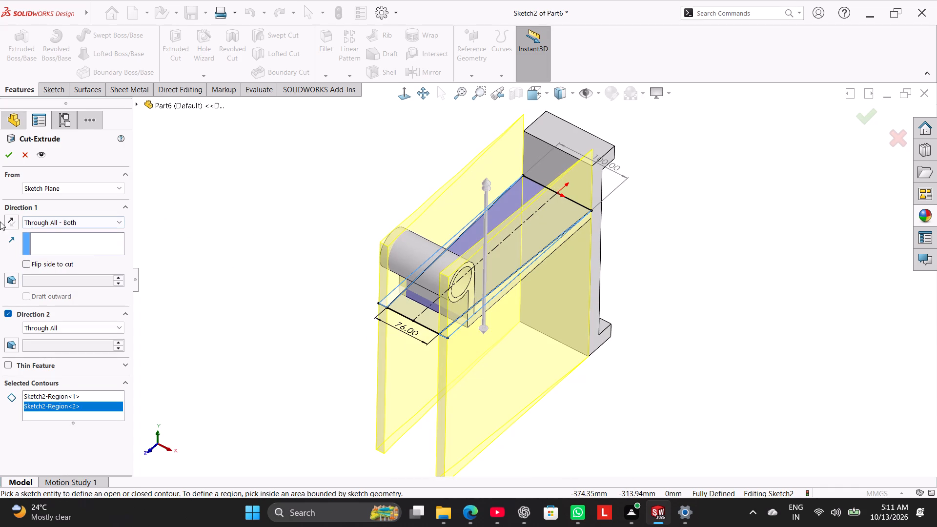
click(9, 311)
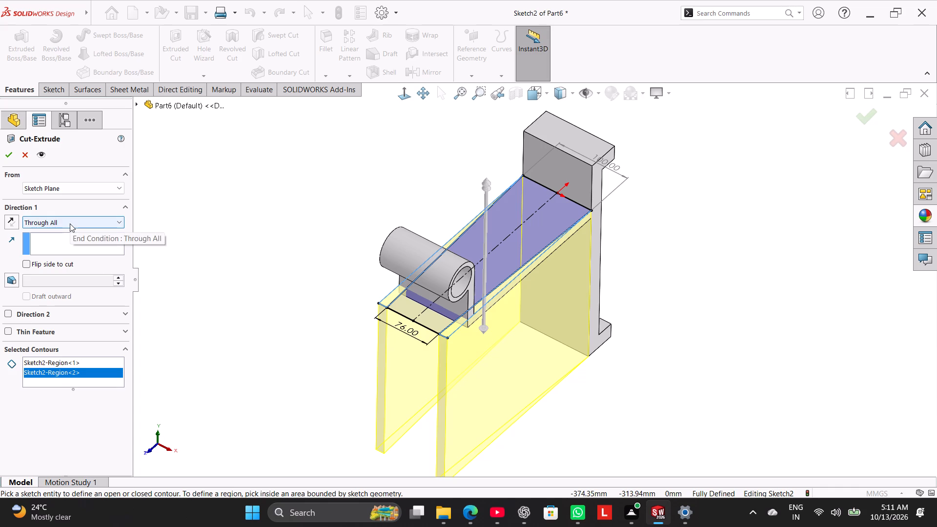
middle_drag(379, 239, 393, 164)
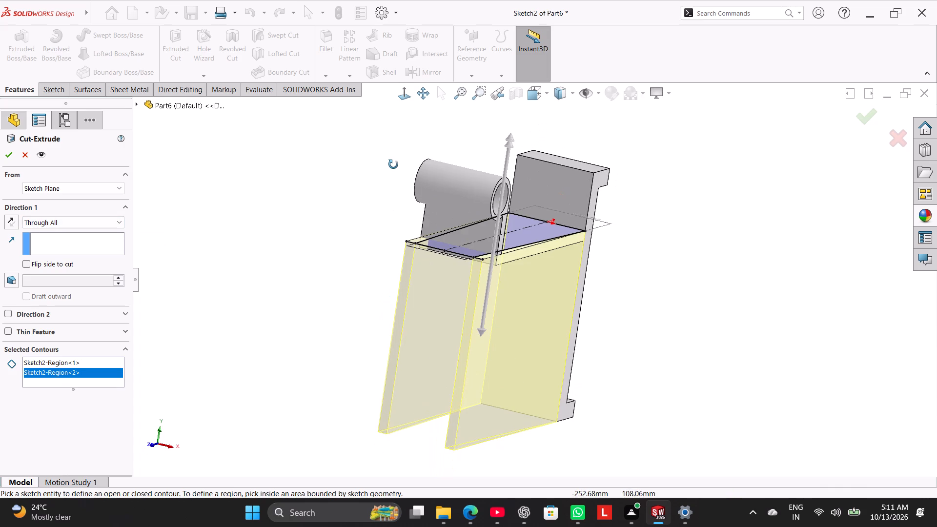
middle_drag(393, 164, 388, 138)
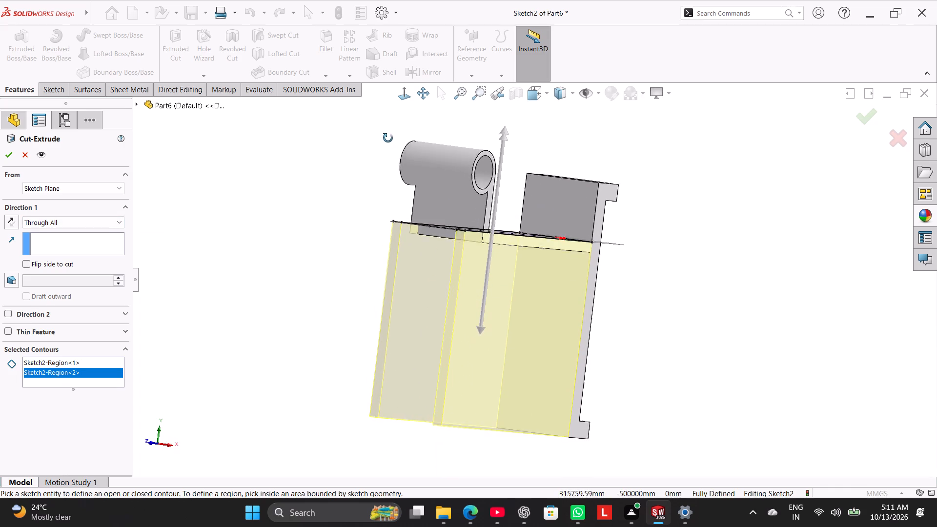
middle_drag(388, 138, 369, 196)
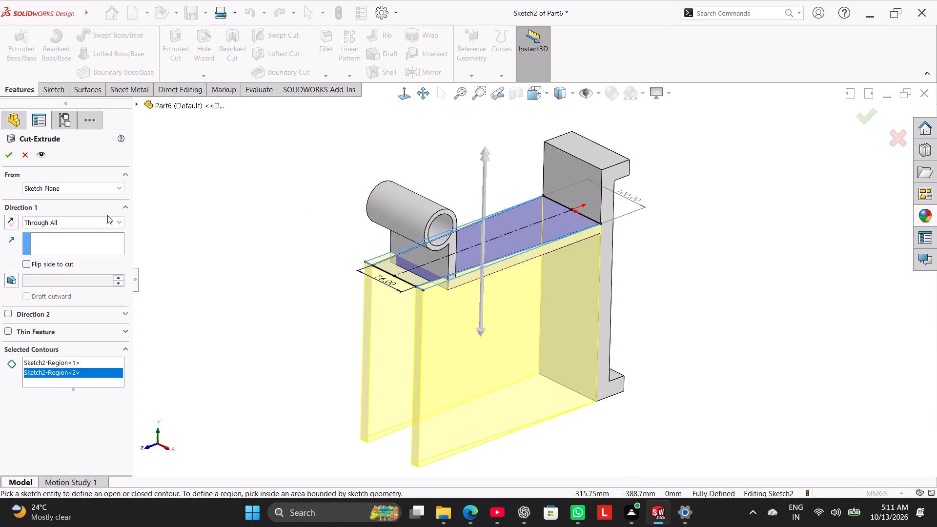
Cut both side regions Through All in both directions to taper the arm.
click(107, 219)
click(101, 245)
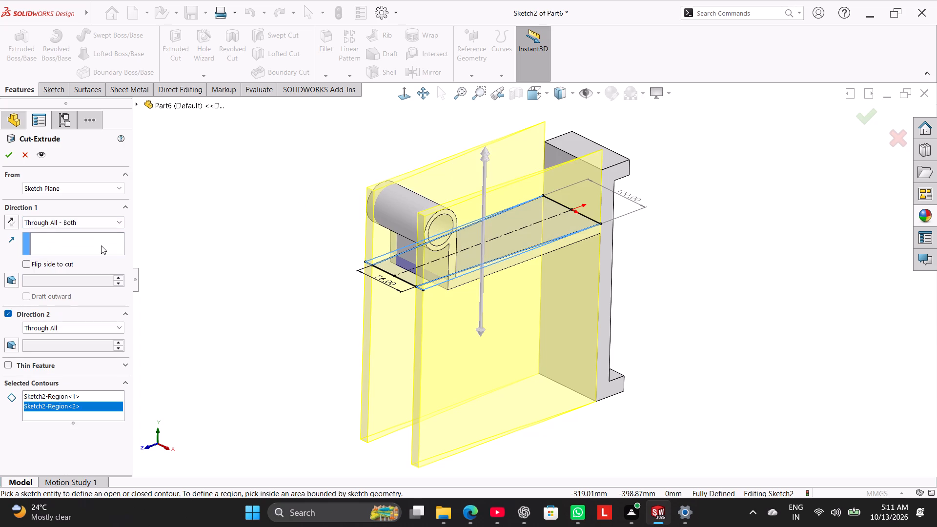
click(7, 312)
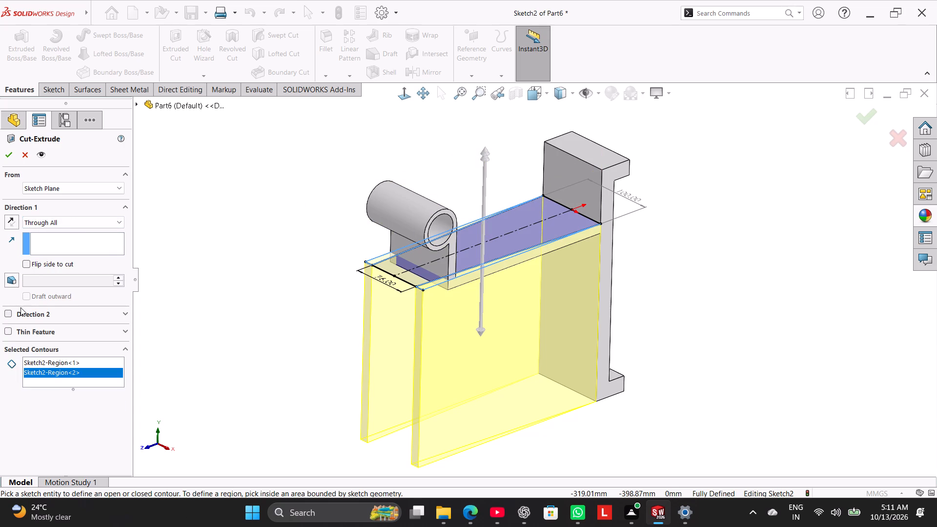
click(14, 313)
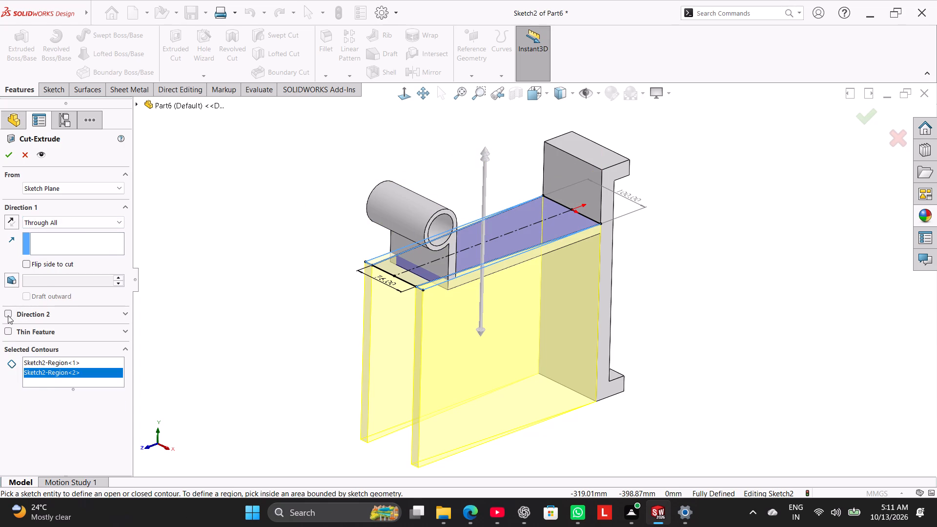
click(6, 315)
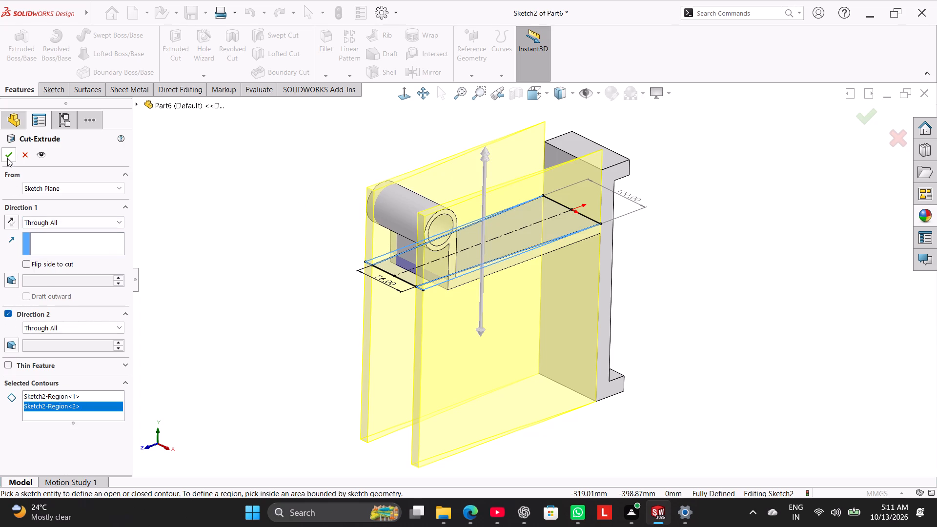
click(7, 158)
click(181, 217)
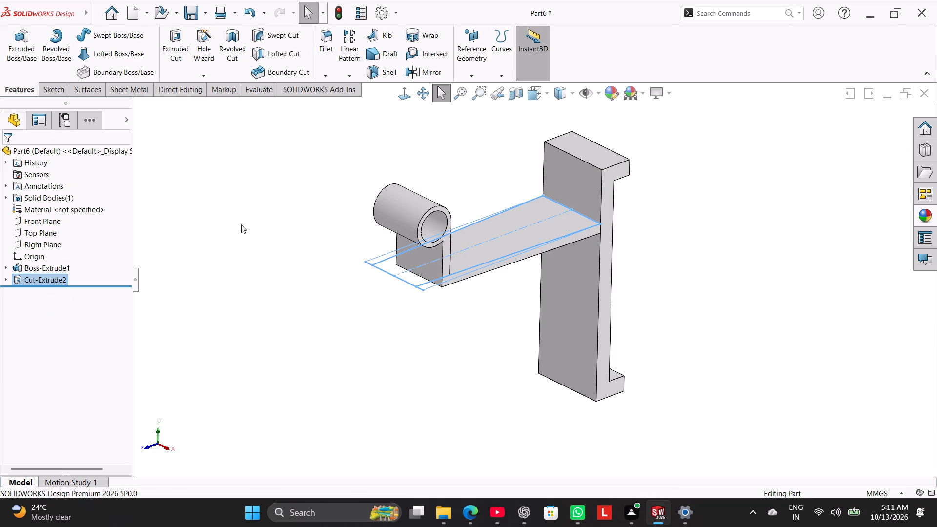
Fillet the upper edge where the arm meets the plate and the outer bend edge below the tube with a 20 mm radius.
middle_drag(285, 243, 276, 294)
right_drag(291, 269, 363, 207)
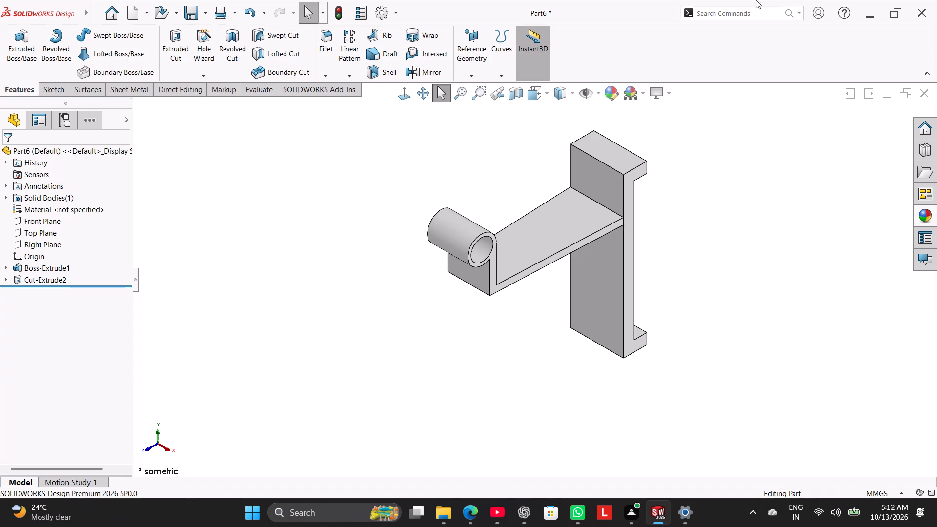
click(318, 41)
click(614, 214)
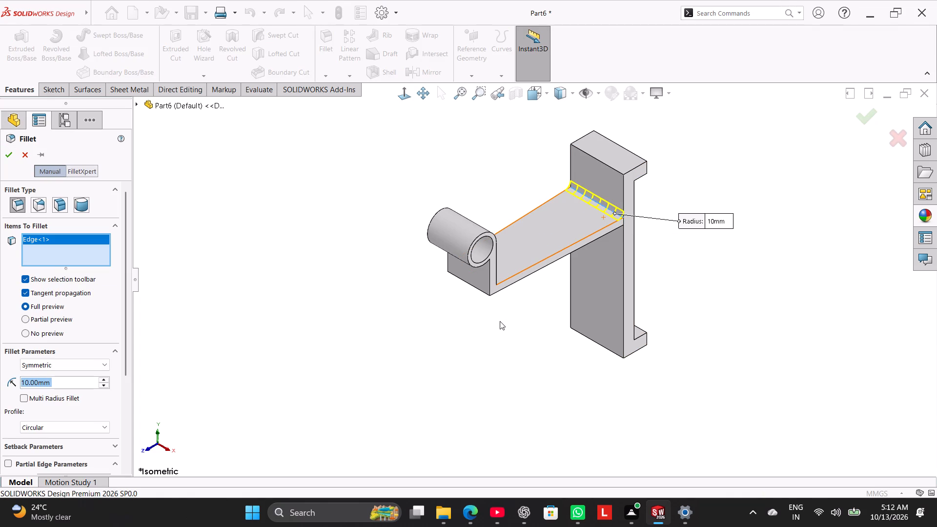
click(485, 294)
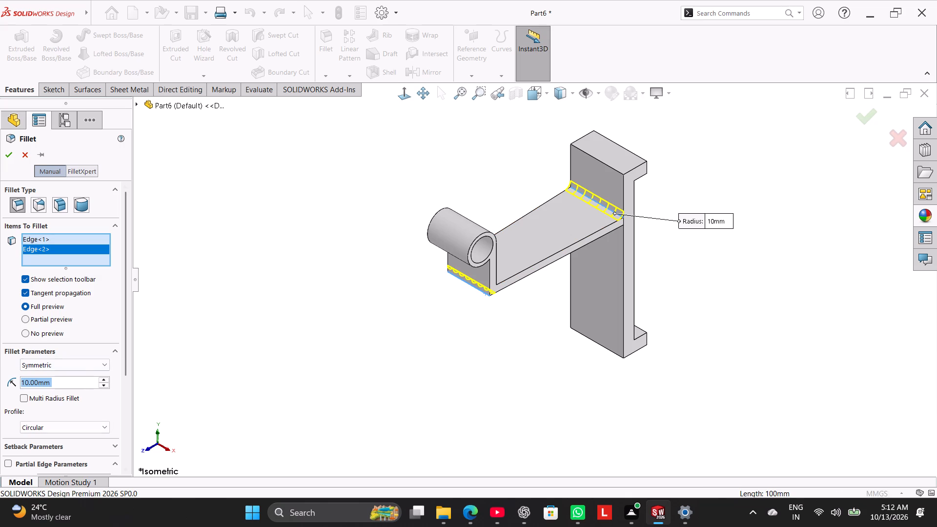
text(20)
key(Return)
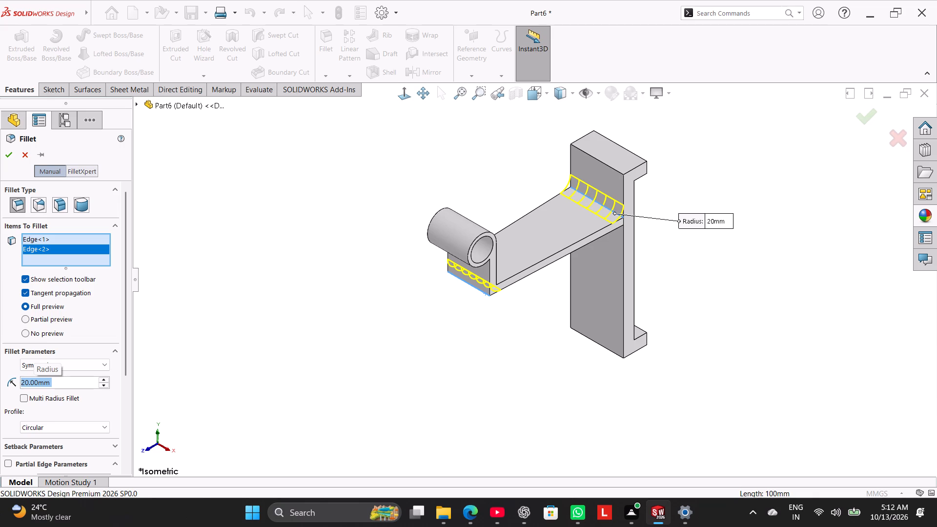
click(13, 160)
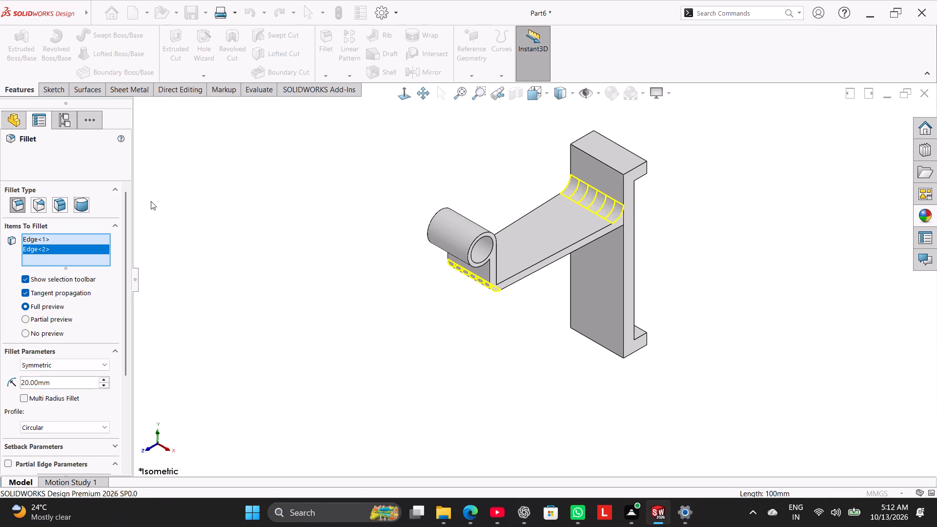
click(259, 206)
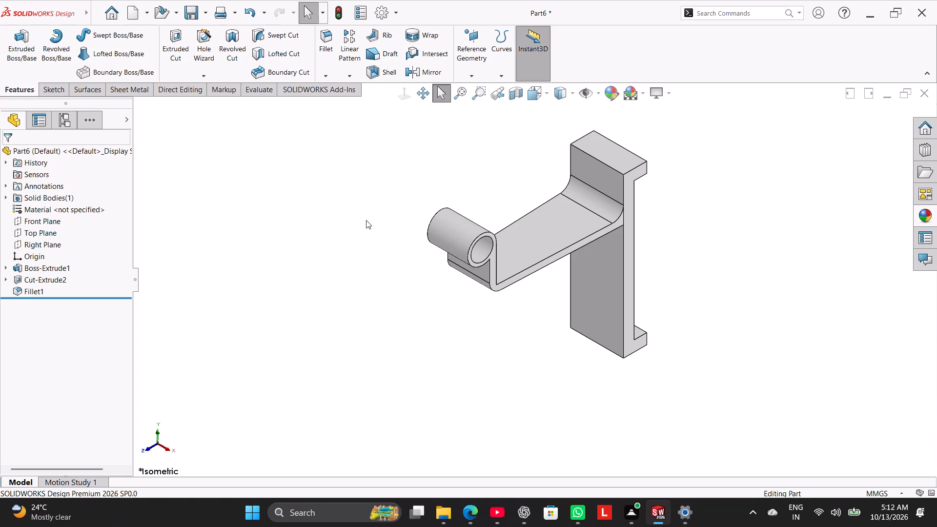
Edit the 20 mm fillet to include the underside edge where the arm meets the plate.
middle_drag(366, 220, 329, 165)
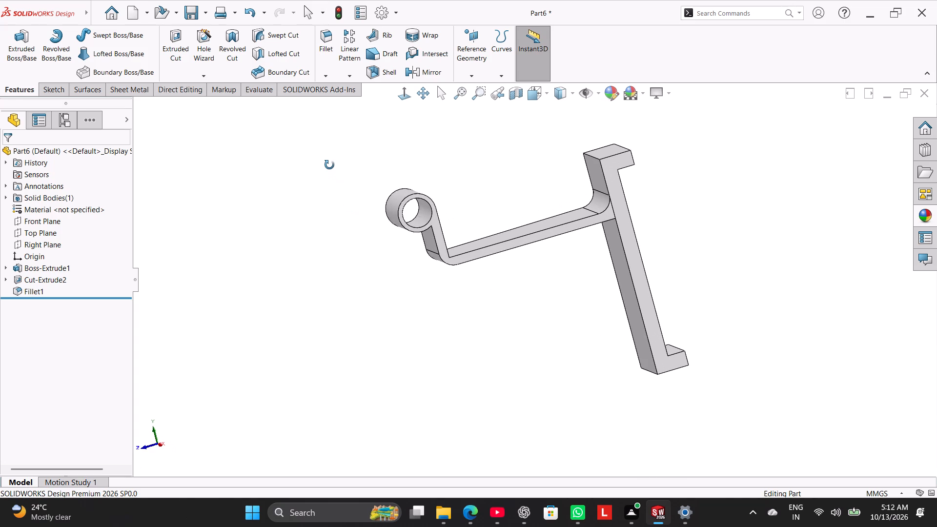
middle_drag(329, 165, 358, 227)
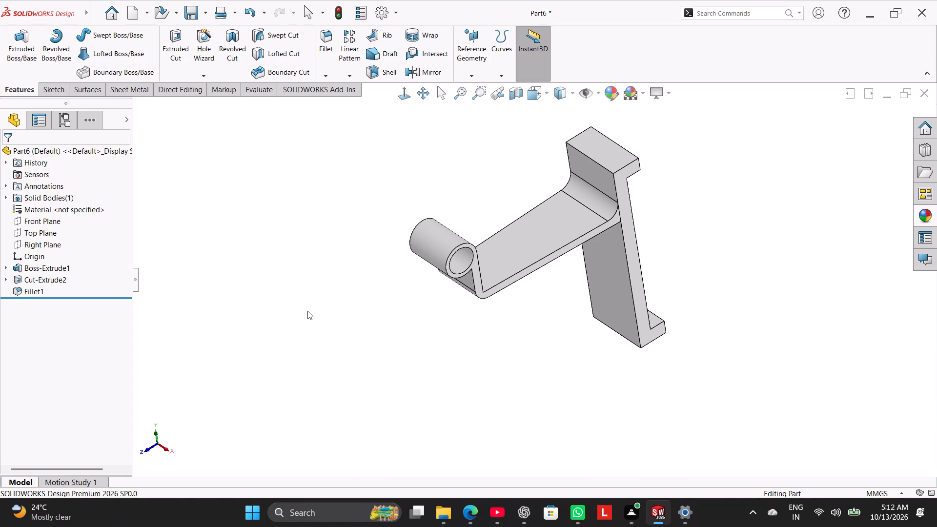
right_drag(307, 310, 385, 230)
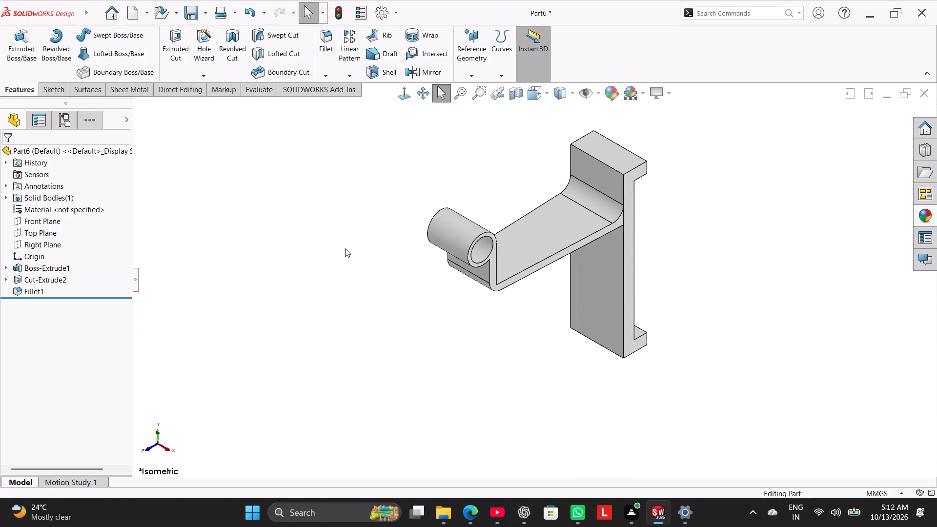
click(345, 248)
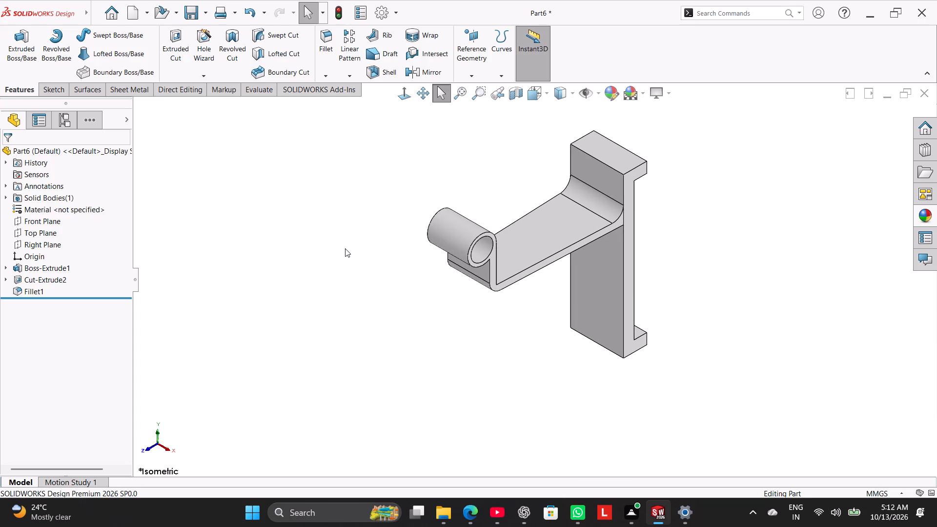
right_click(30, 290)
click(44, 263)
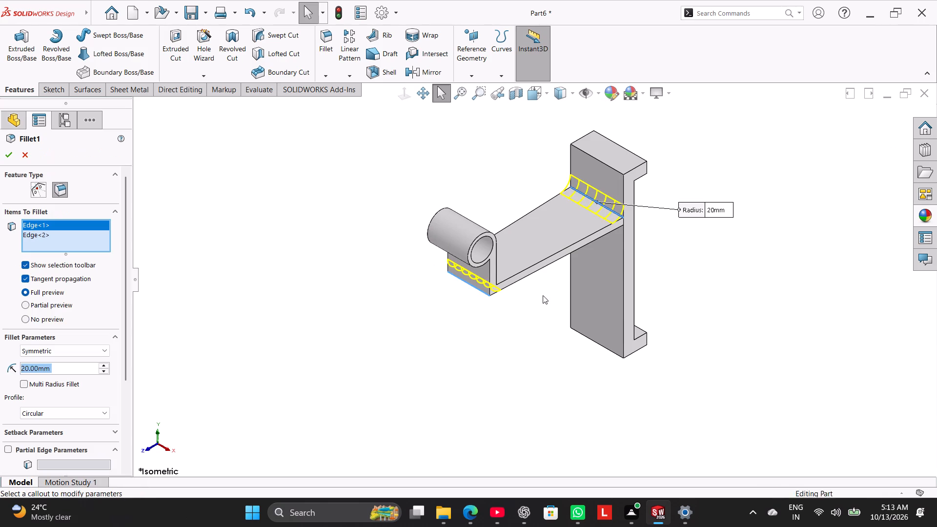
middle_drag(545, 295, 577, 183)
click(580, 261)
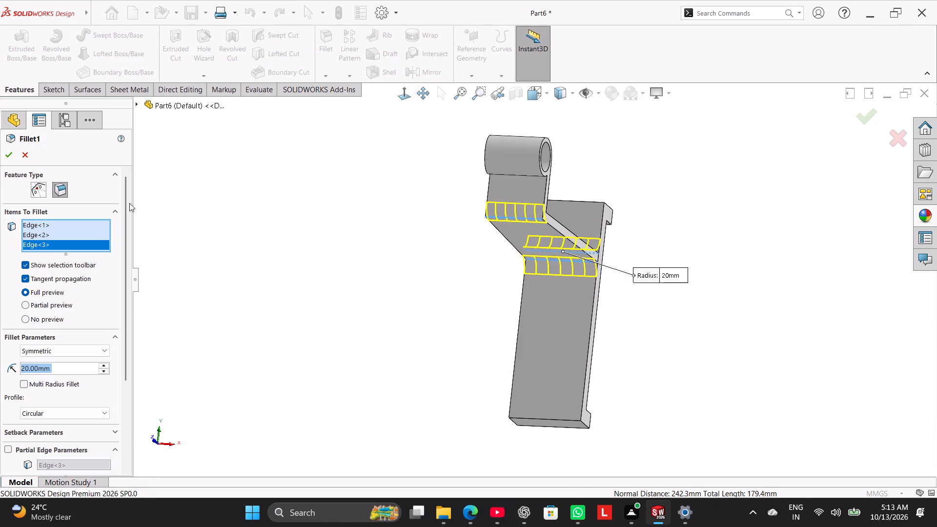
click(12, 157)
Examine the fillets above and below the arm where it joins the plate.
right_drag(292, 265, 408, 204)
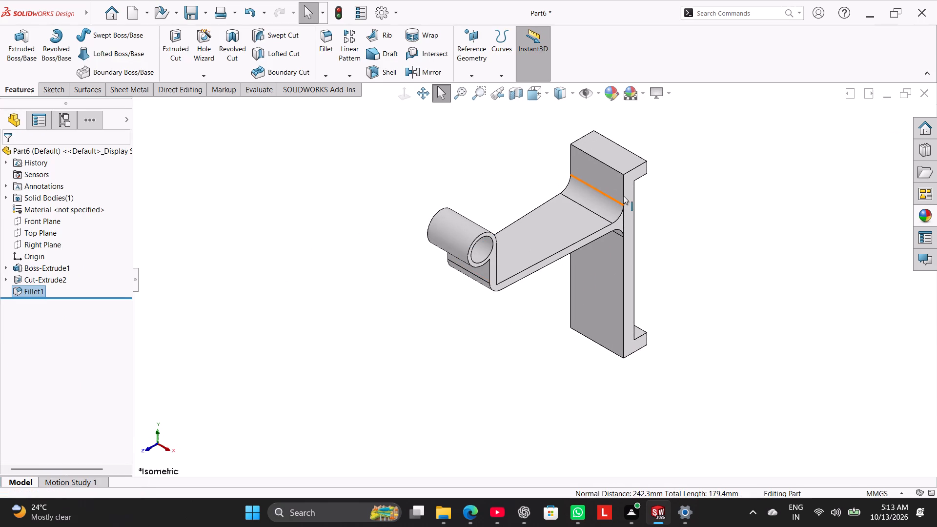
scroll(644, 208, down, 3)
middle_drag(644, 208, 616, 175)
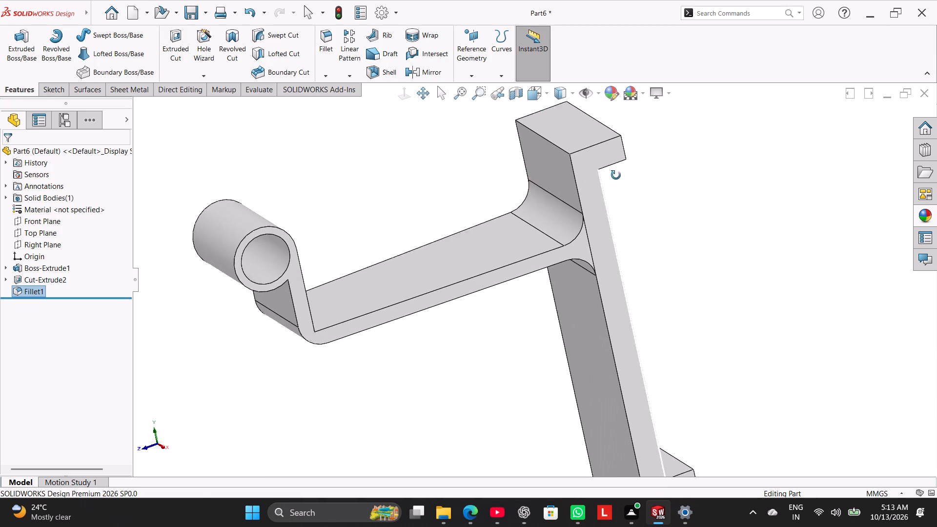
middle_drag(616, 175, 621, 195)
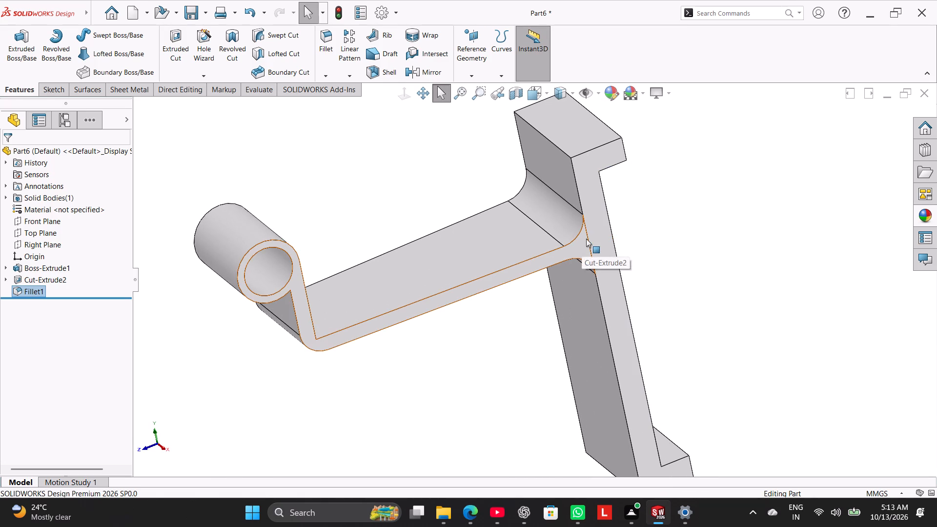
click(688, 170)
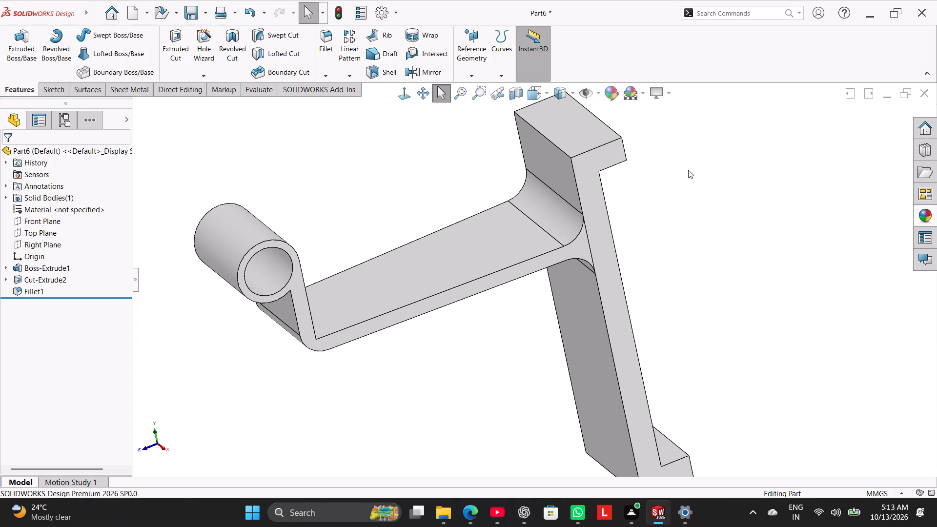
right_drag(257, 375, 417, 300)
click(321, 317)
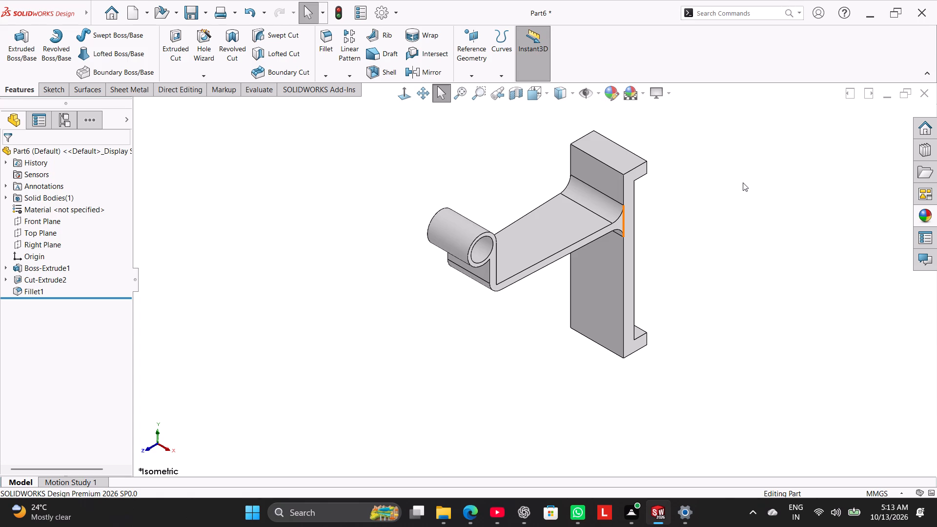
Sketch a three-point arc of about 134 mm radius on the Right Plane, from the plate's top front corner to the arm's upper edge.
click(28, 243)
click(42, 229)
click(275, 231)
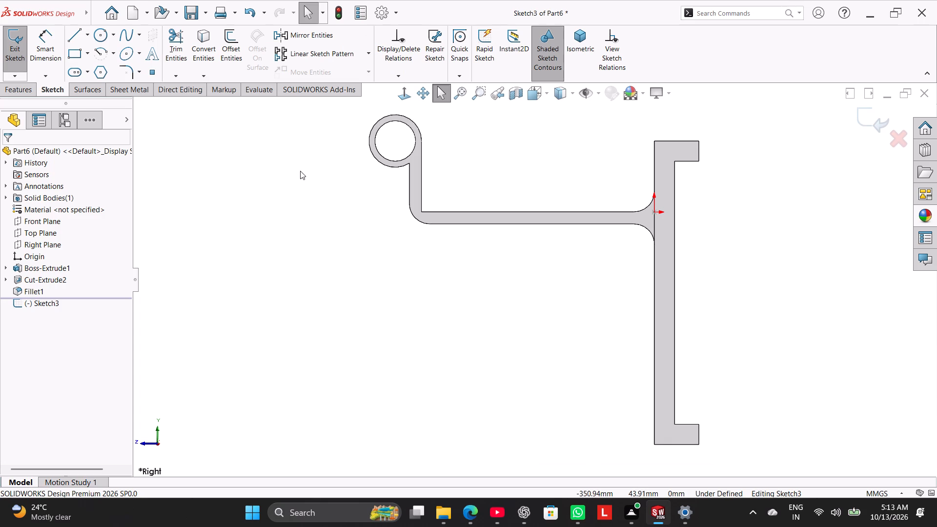
click(111, 51)
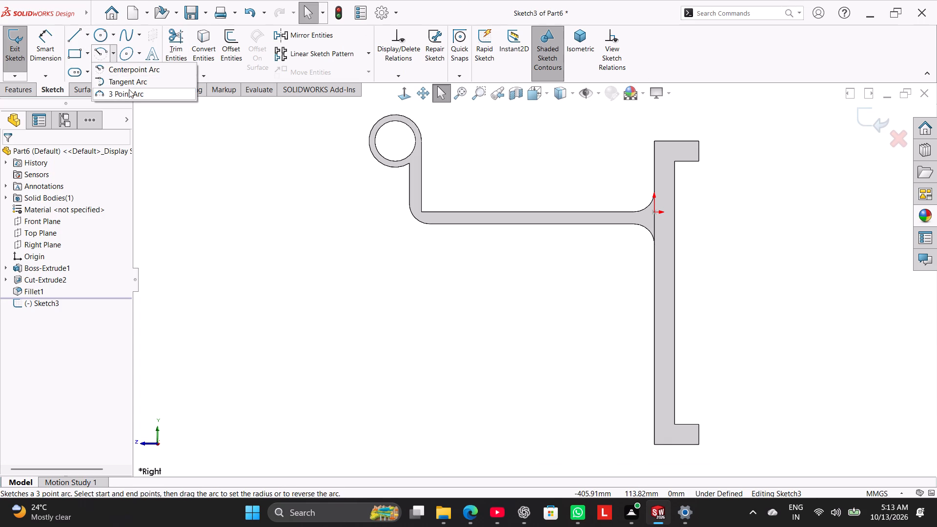
click(133, 96)
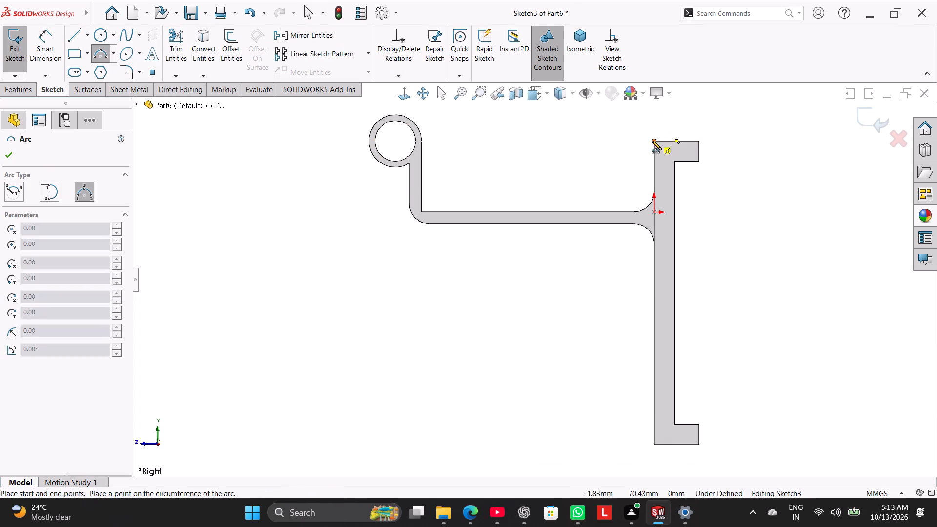
click(656, 143)
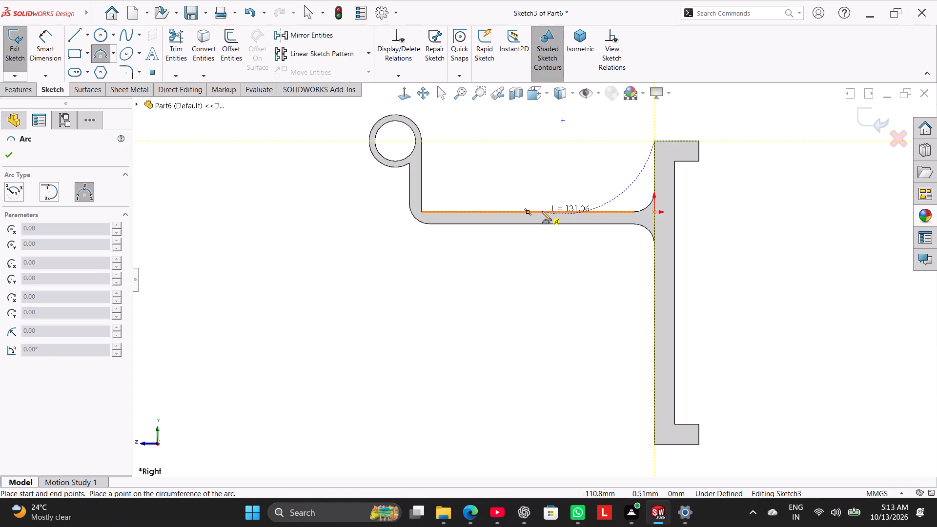
click(547, 212)
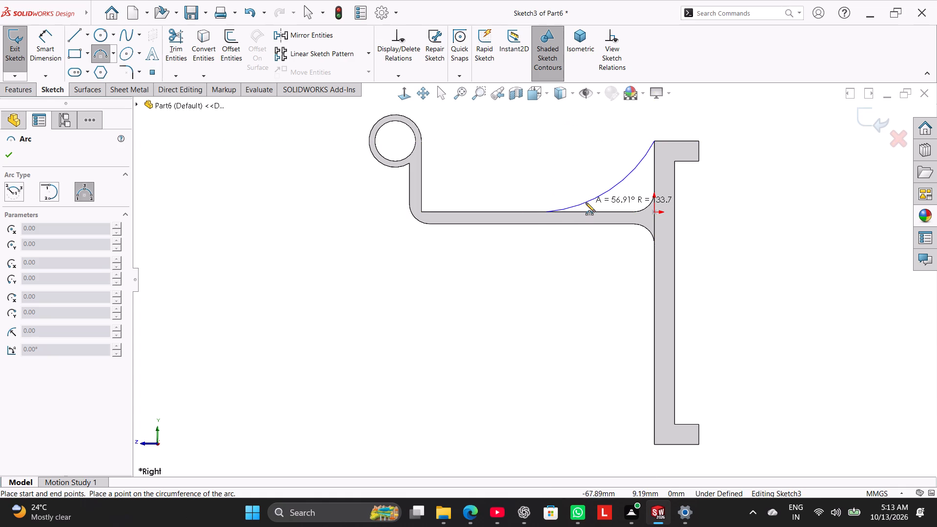
click(586, 203)
right_click(547, 180)
click(568, 190)
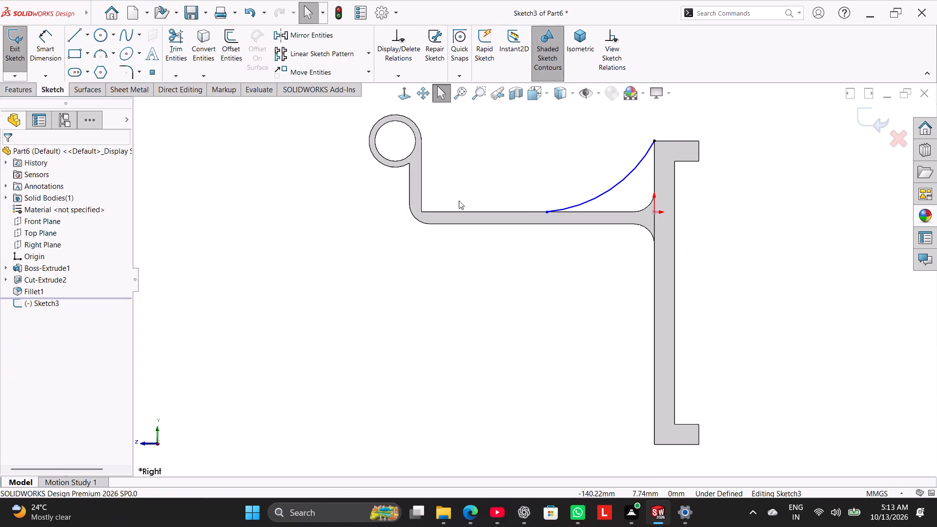
Dimension the arc's radius as 70 mm.
drag(39, 52, 55, 52)
click(622, 180)
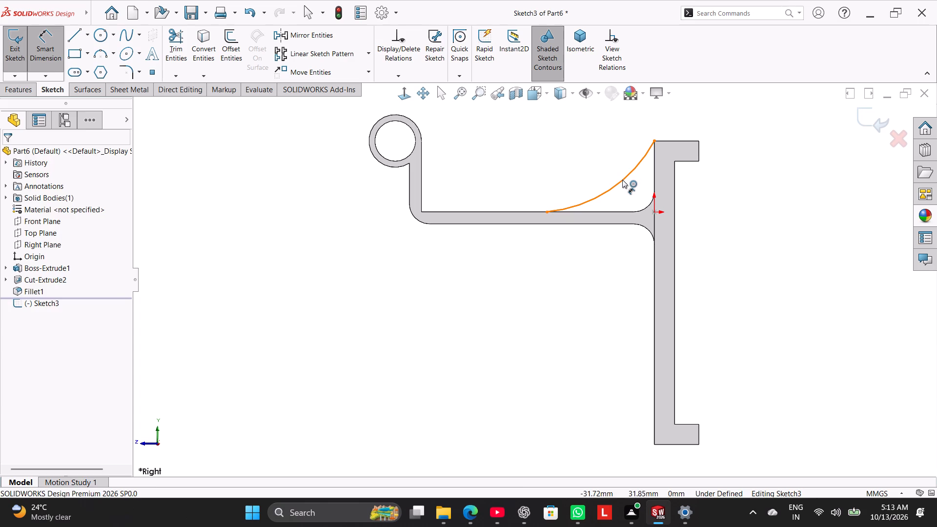
click(587, 161)
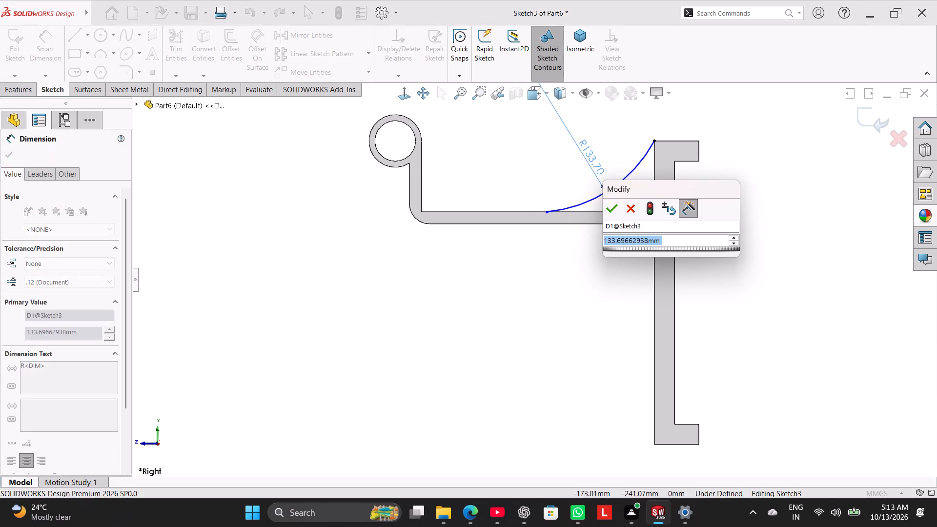
text(70)
key(Return)
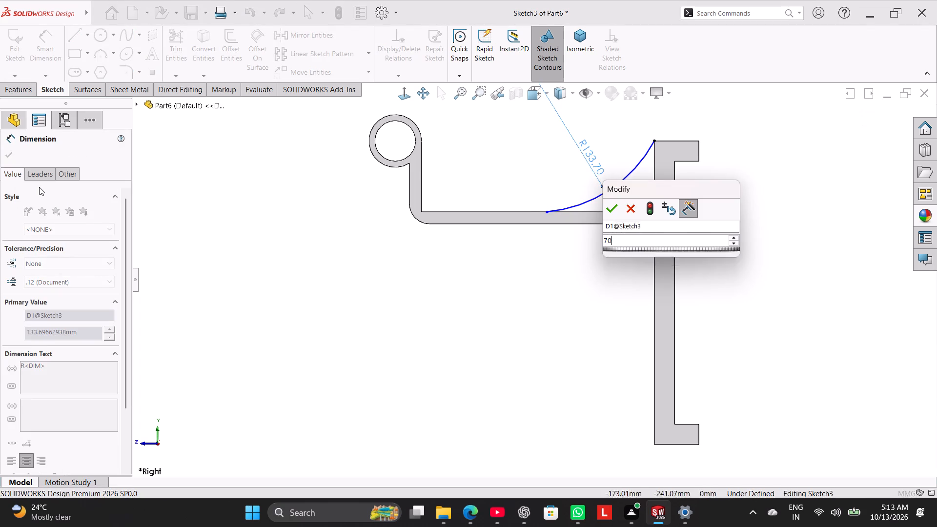
right_click(721, 185)
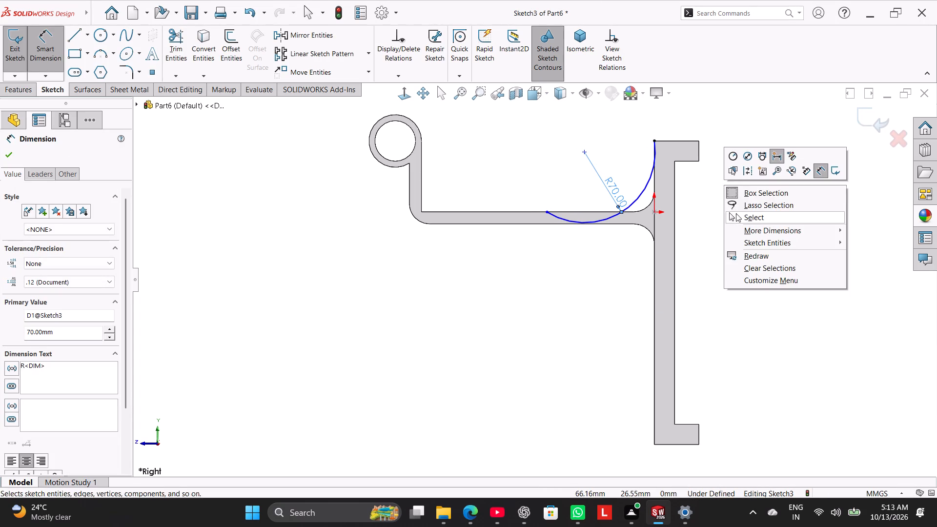
click(736, 213)
Make the arc tangent to the arm's upper edge.
scroll(566, 203, down, 4)
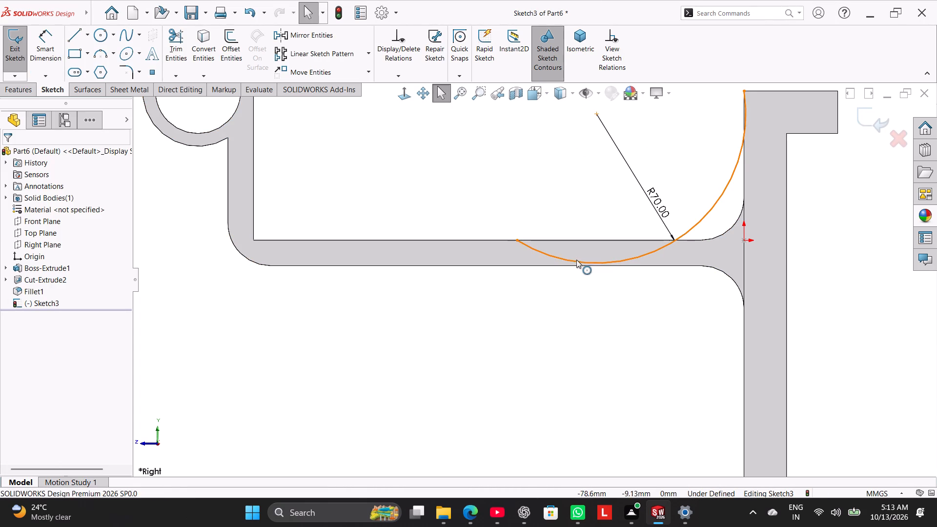
ctrl+click(576, 260)
ctrl+click(578, 240)
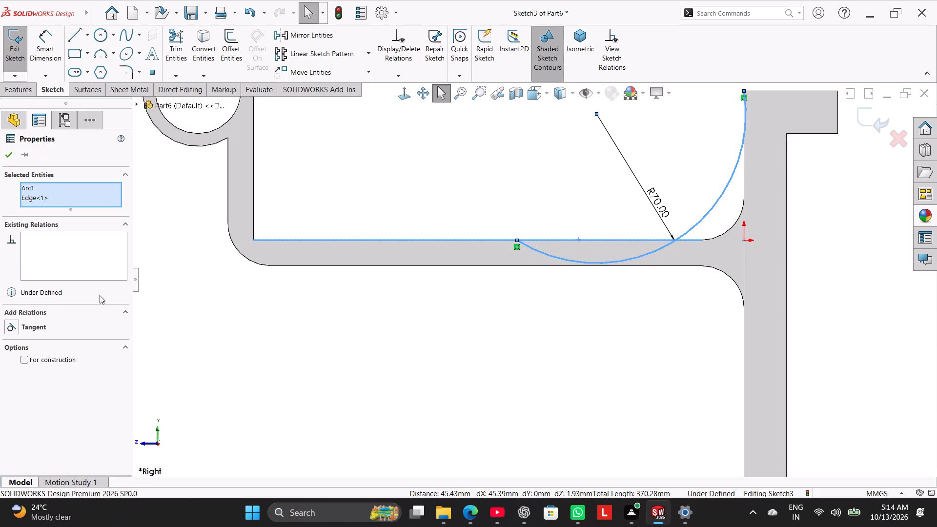
click(32, 323)
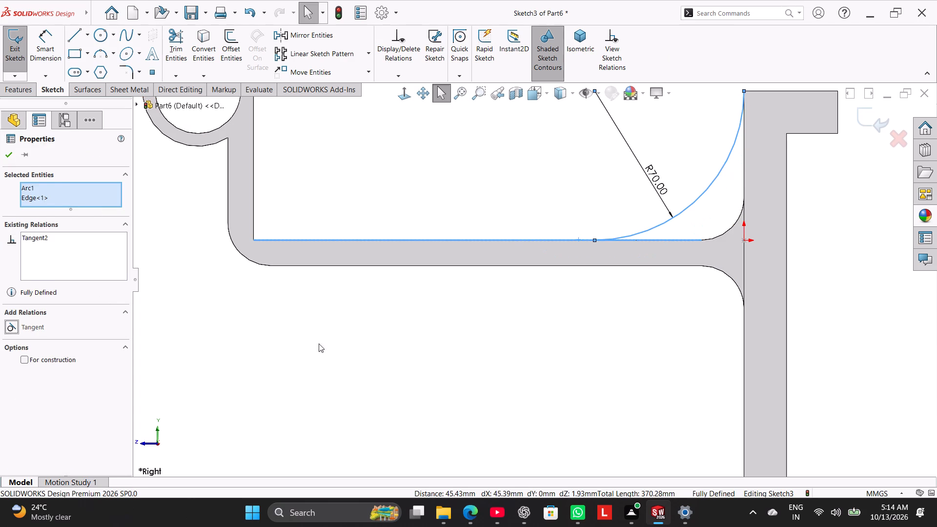
click(372, 346)
scroll(763, 96, up, 2)
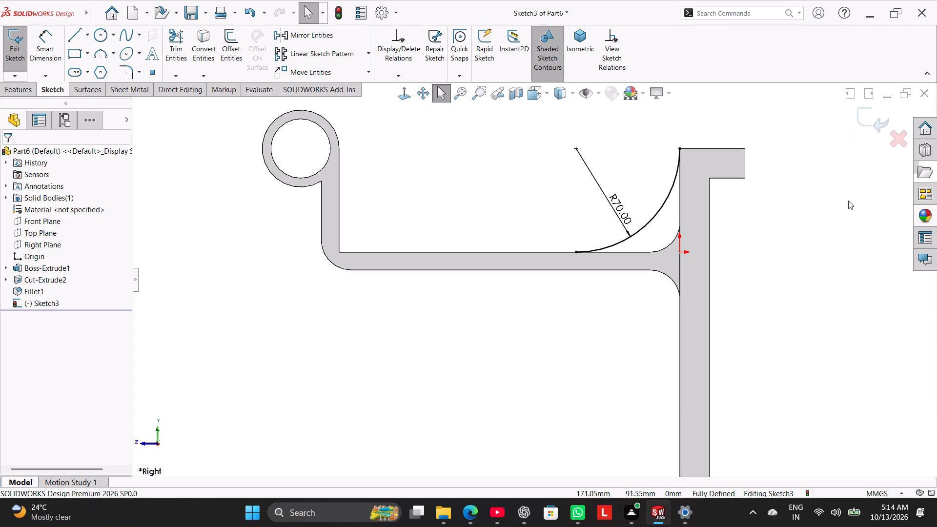
Extrude the 70 mm arc sketch as a one-direction thin feature, 12 mm deep about the mid plane and 10 mm thick.
middle_drag(499, 332, 527, 390)
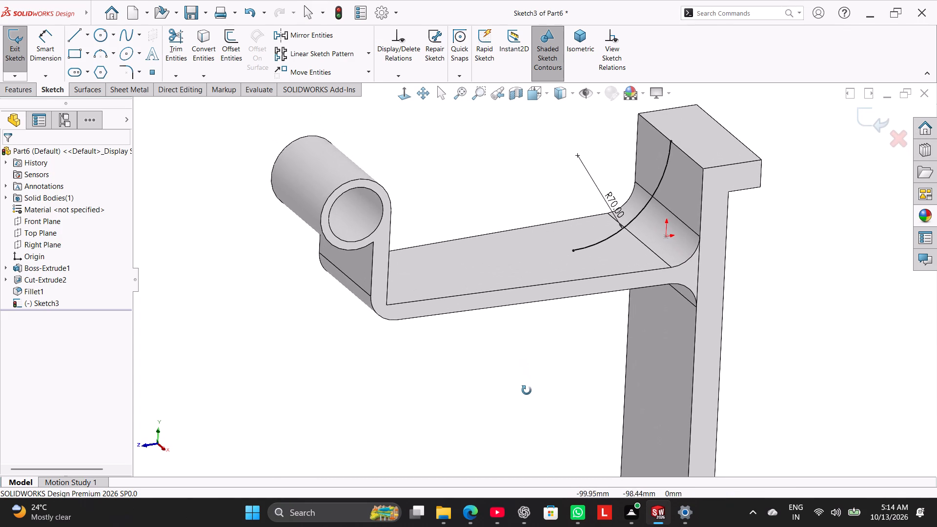
middle_drag(527, 390, 526, 392)
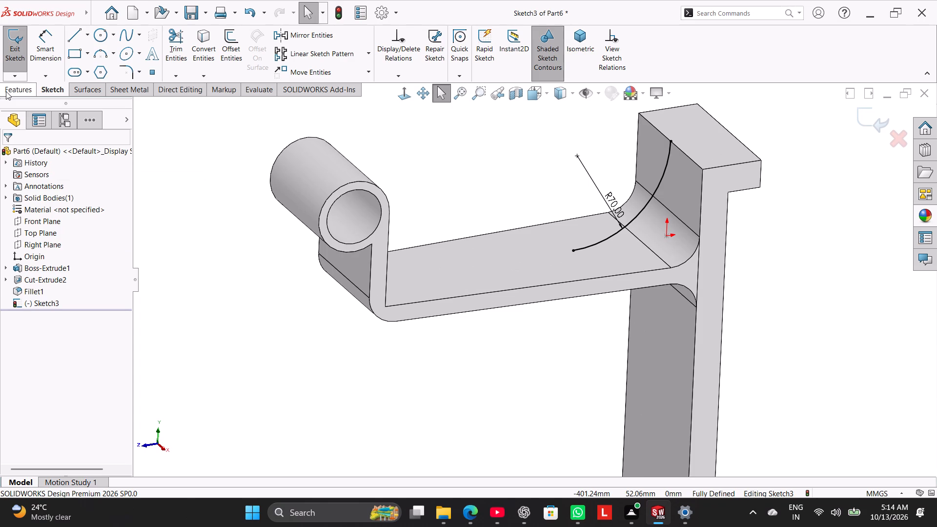
click(6, 91)
click(22, 49)
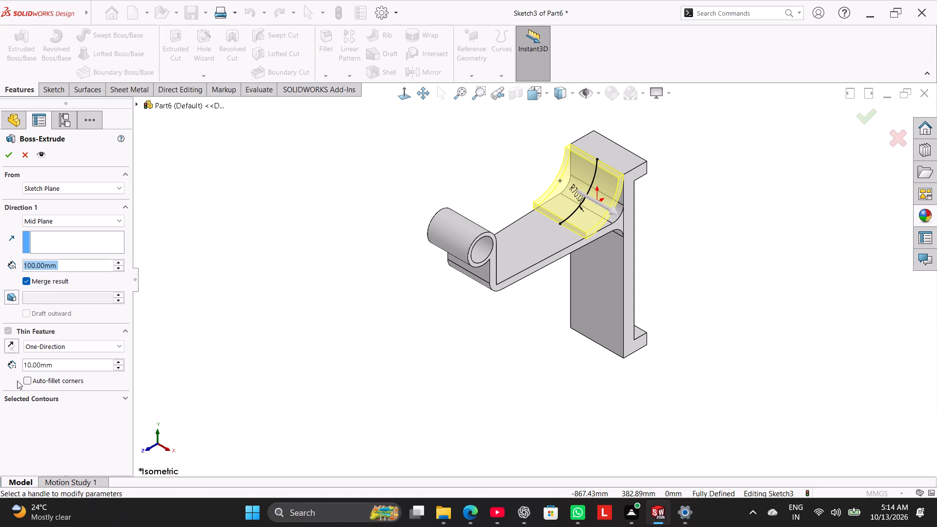
text(12)
key(Return)
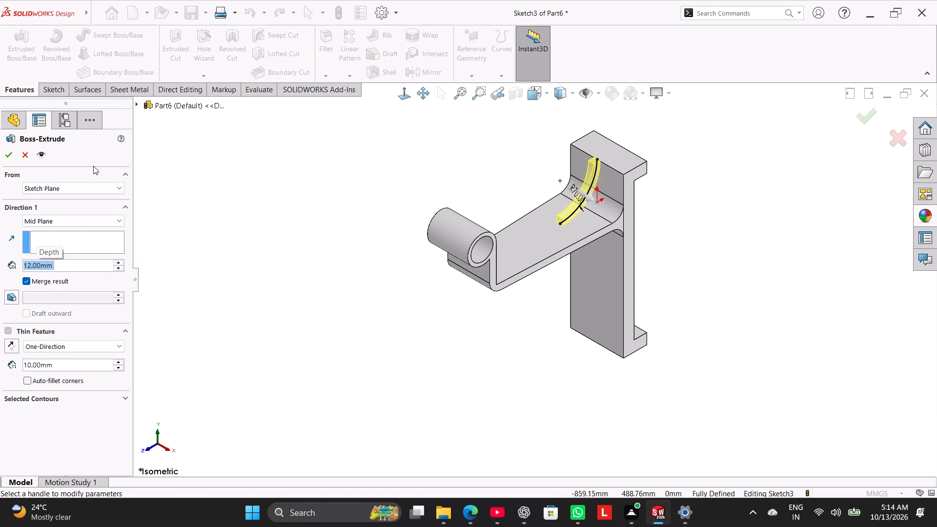
click(5, 156)
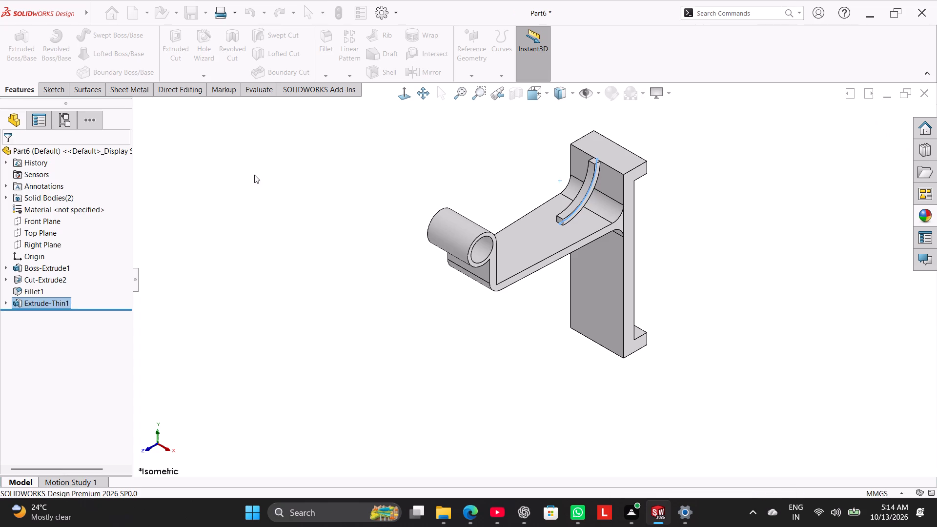
click(264, 179)
Edit the thin arc extrusion and set its wall thickness type to Mid-Plane.
middle_drag(695, 160, 641, 122)
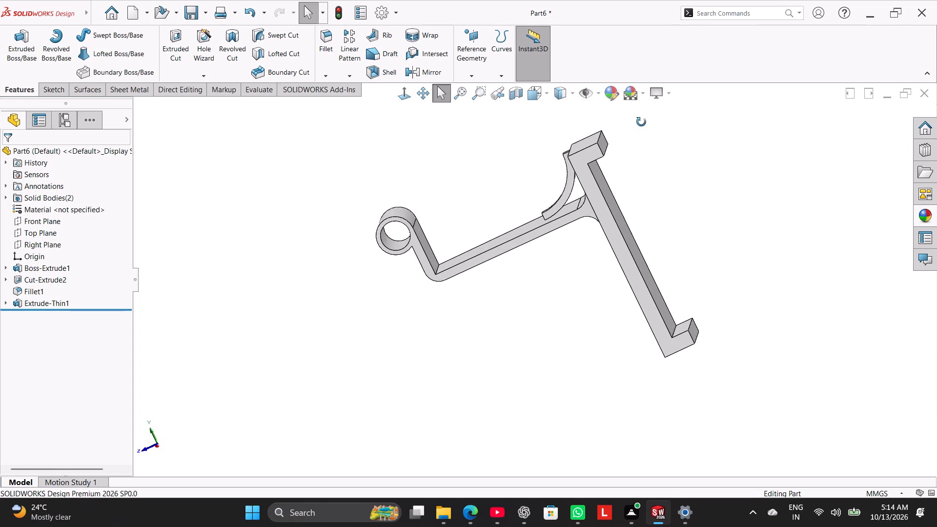
middle_drag(641, 122, 653, 135)
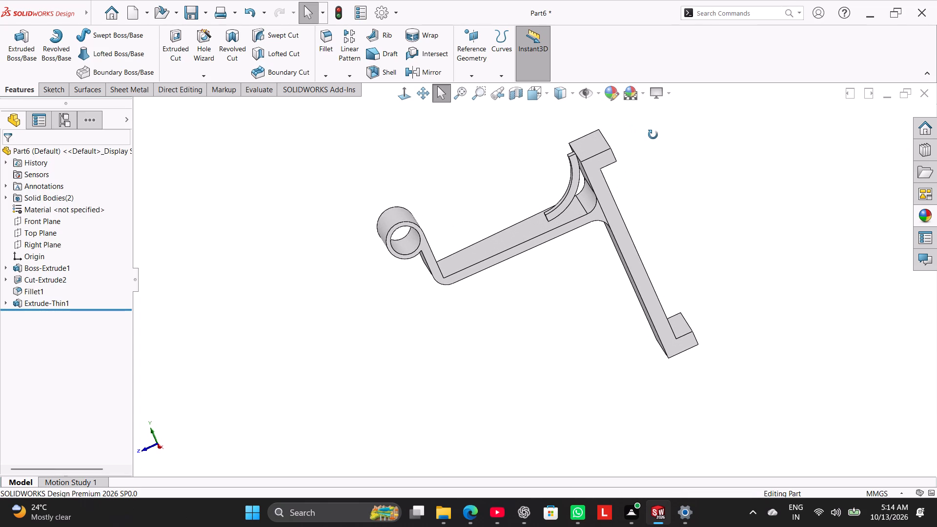
middle_drag(653, 135, 653, 139)
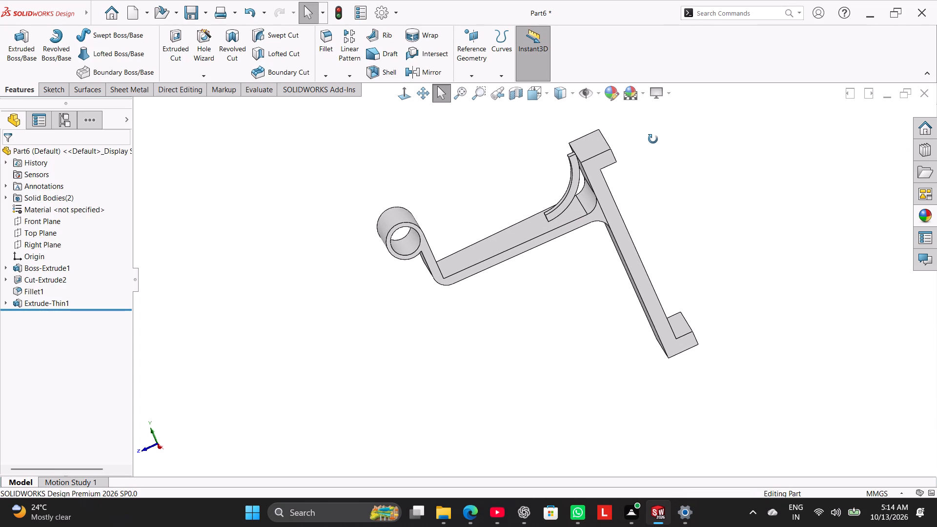
middle_drag(653, 139, 648, 114)
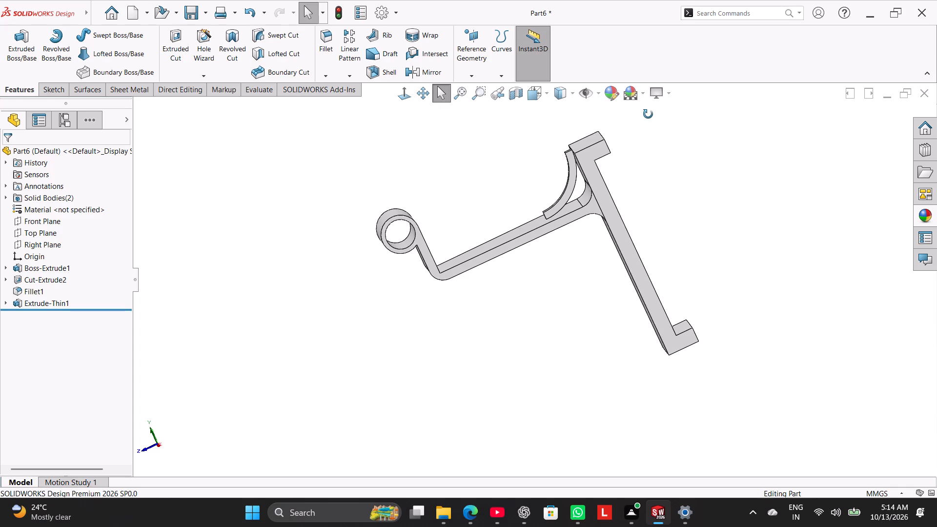
middle_drag(648, 114, 644, 120)
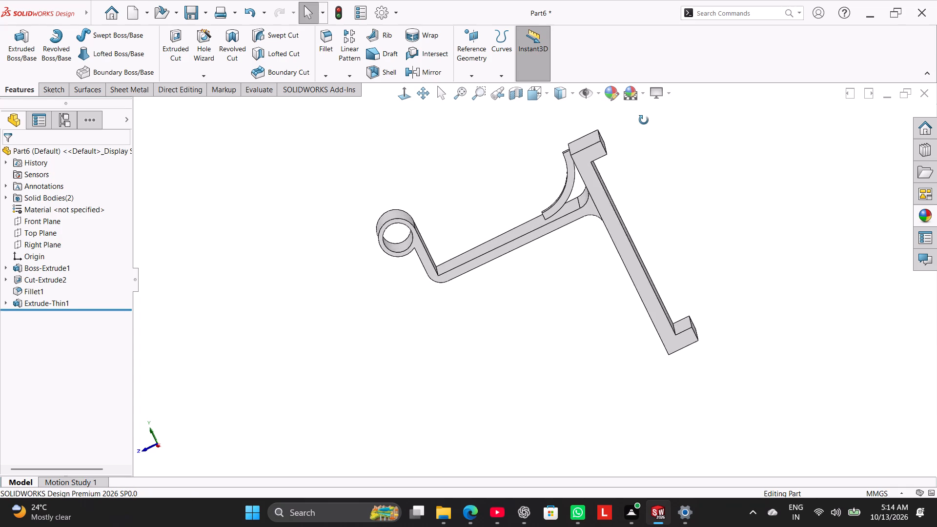
middle_drag(644, 120, 650, 129)
right_click(66, 304)
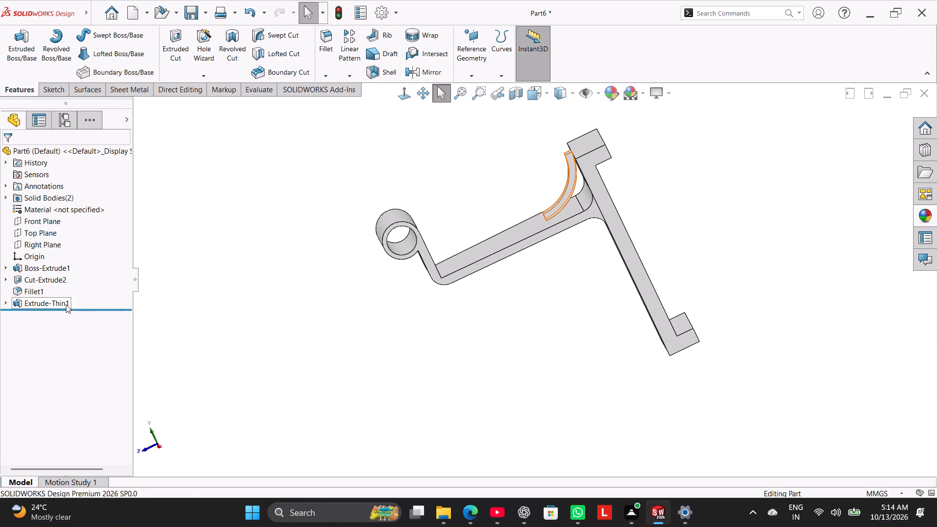
click(79, 275)
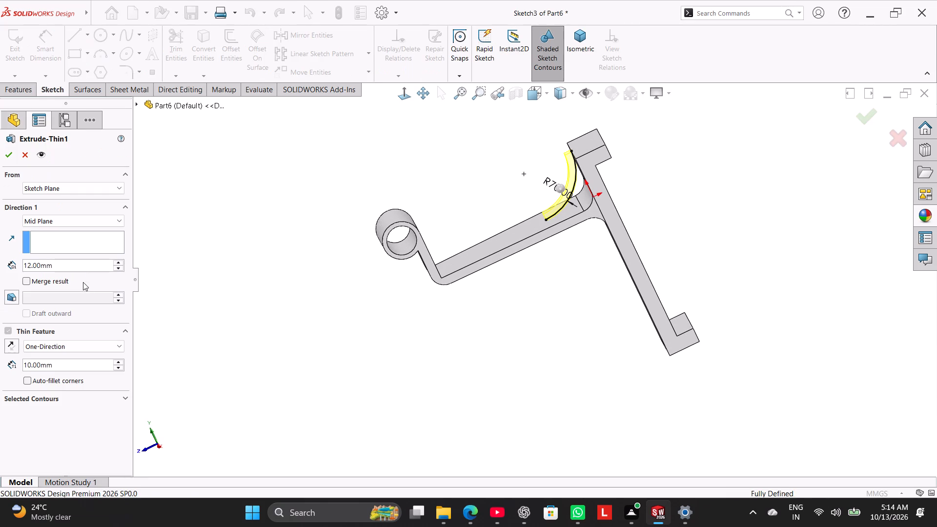
double_click(67, 365)
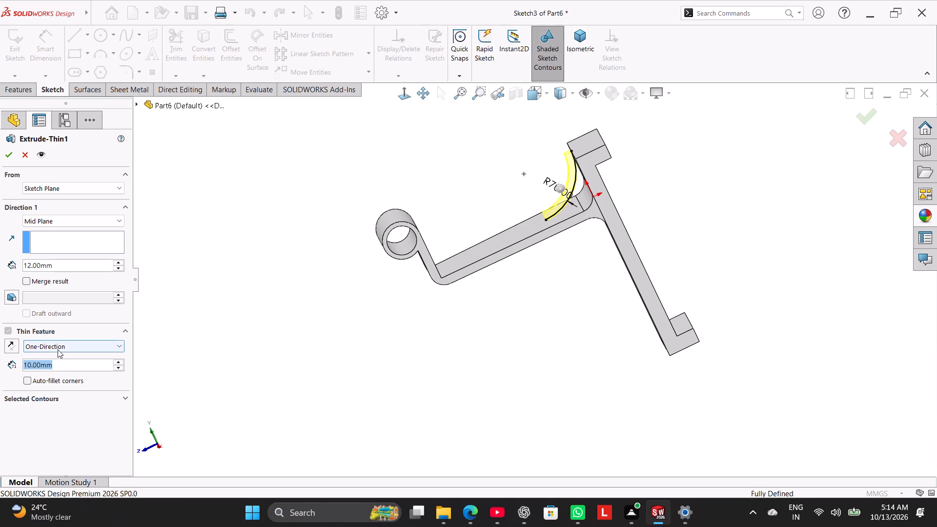
click(60, 349)
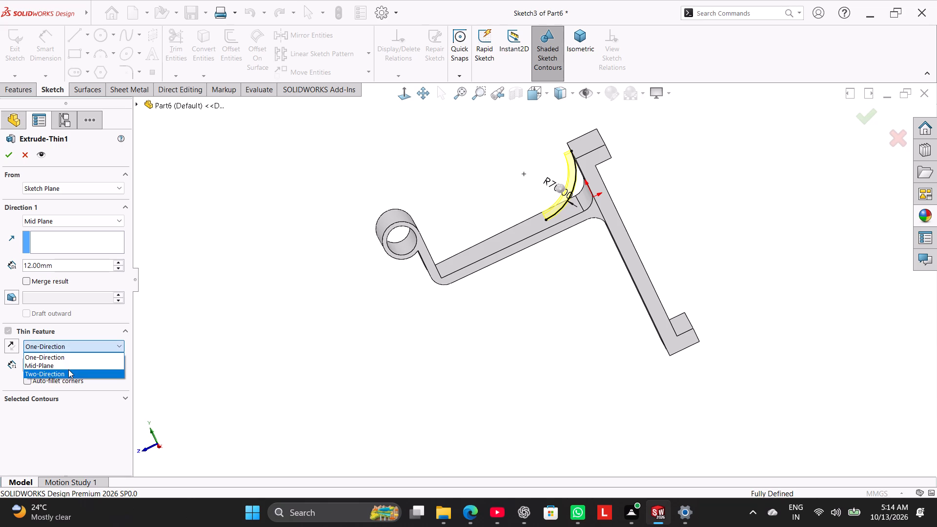
click(67, 365)
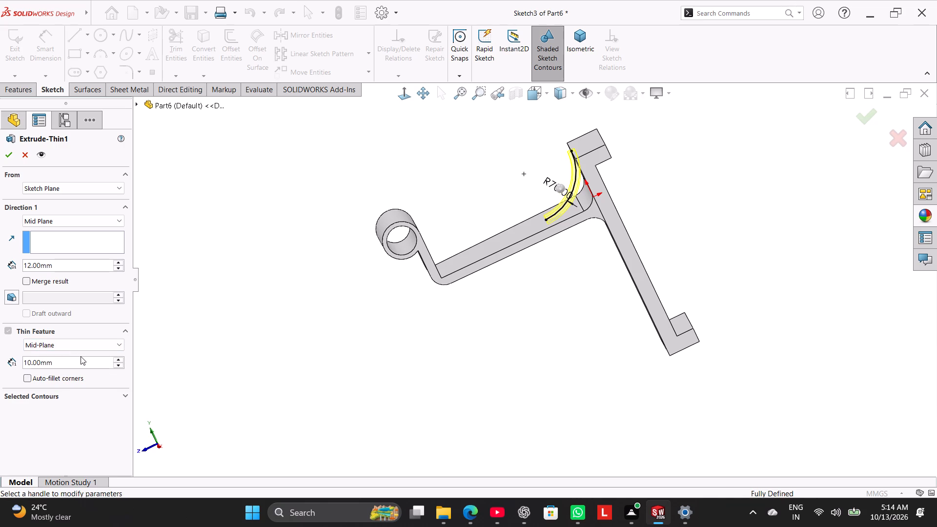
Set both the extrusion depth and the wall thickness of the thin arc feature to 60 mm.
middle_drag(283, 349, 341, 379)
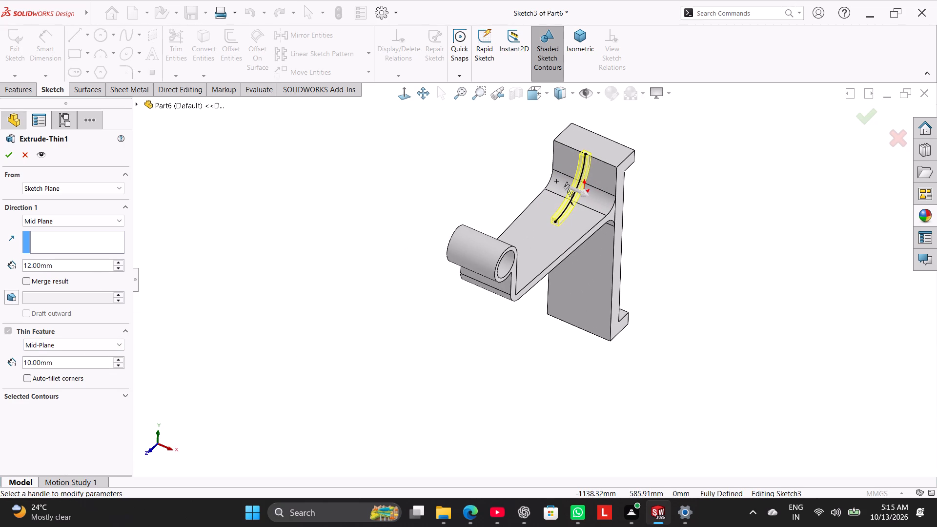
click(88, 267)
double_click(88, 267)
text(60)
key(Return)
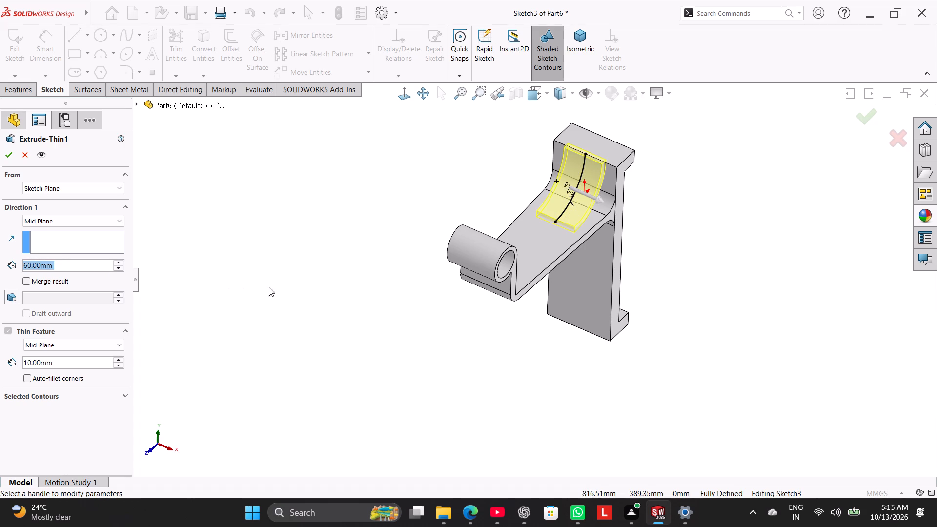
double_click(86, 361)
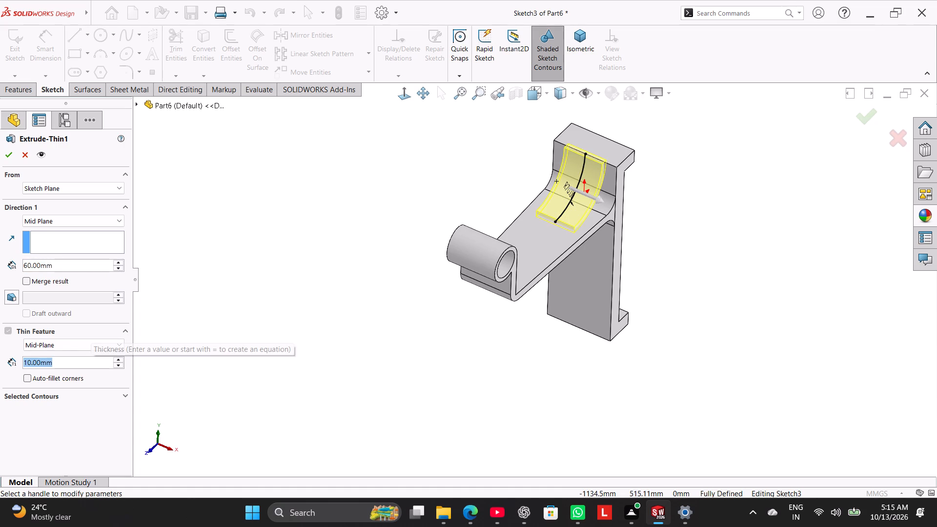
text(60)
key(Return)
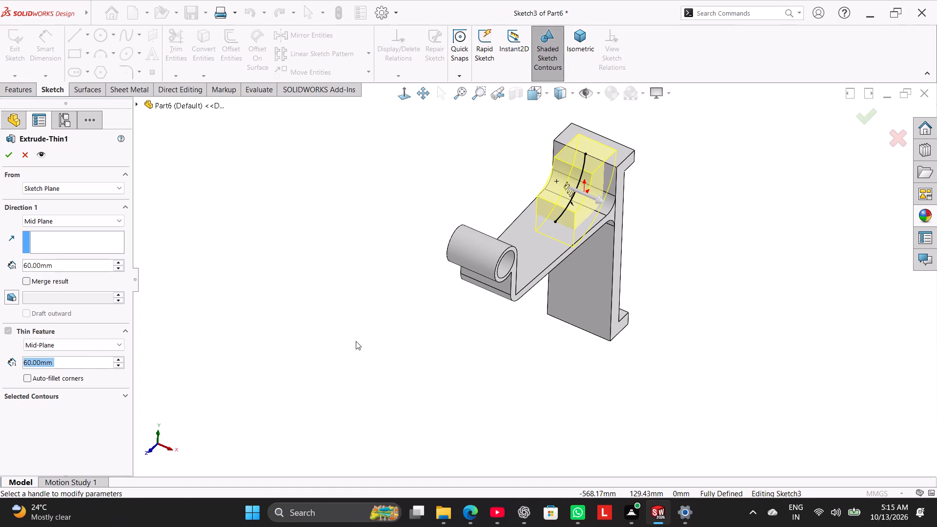
Make the wall thickness one-direction, reversed toward the plate and arm corner, and set it to 30 mm.
middle_drag(356, 341, 314, 284)
click(42, 343)
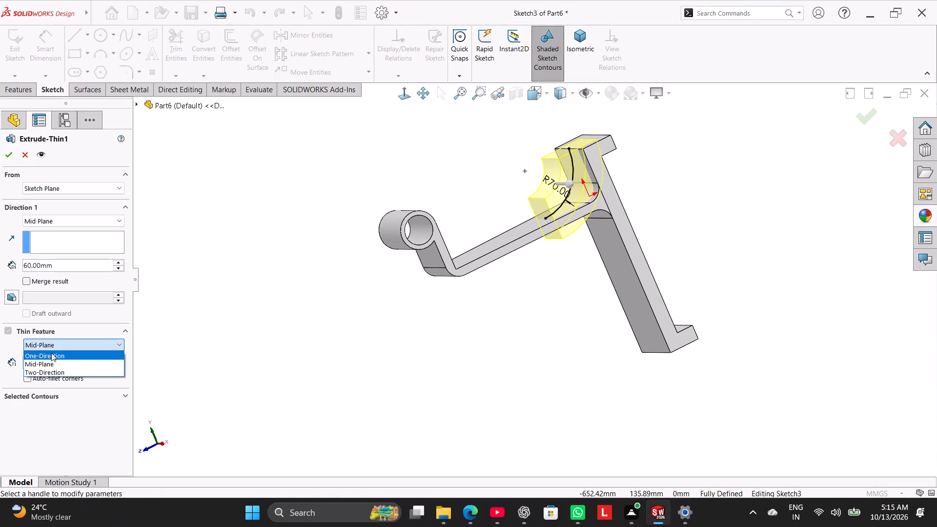
click(51, 353)
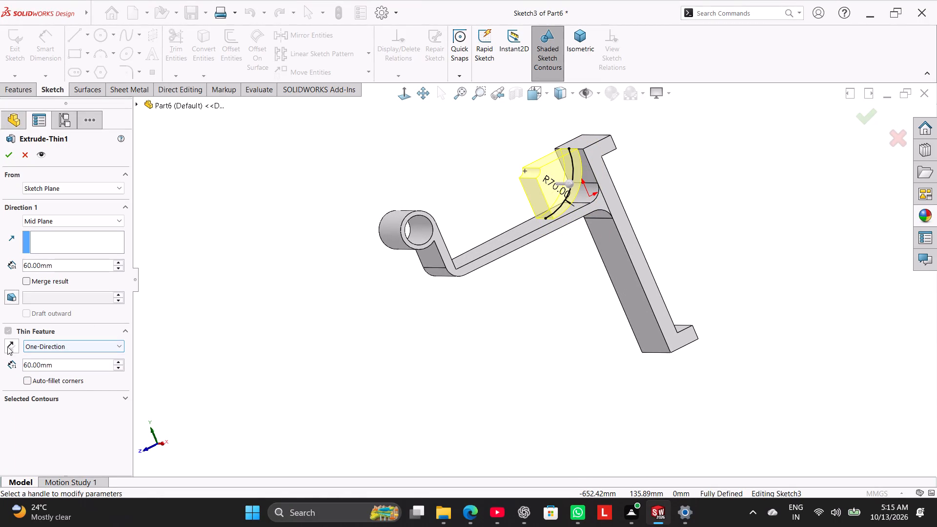
click(14, 346)
middle_drag(289, 337, 269, 326)
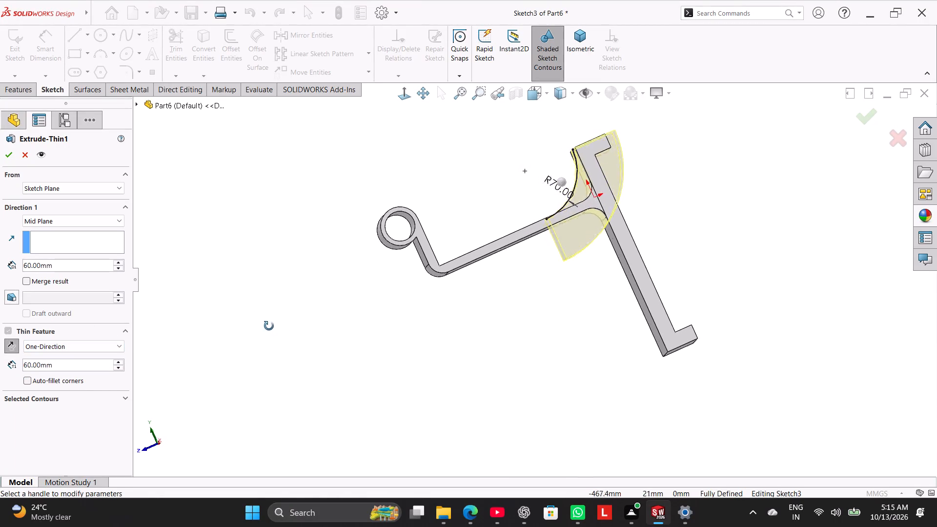
middle_drag(269, 326, 269, 329)
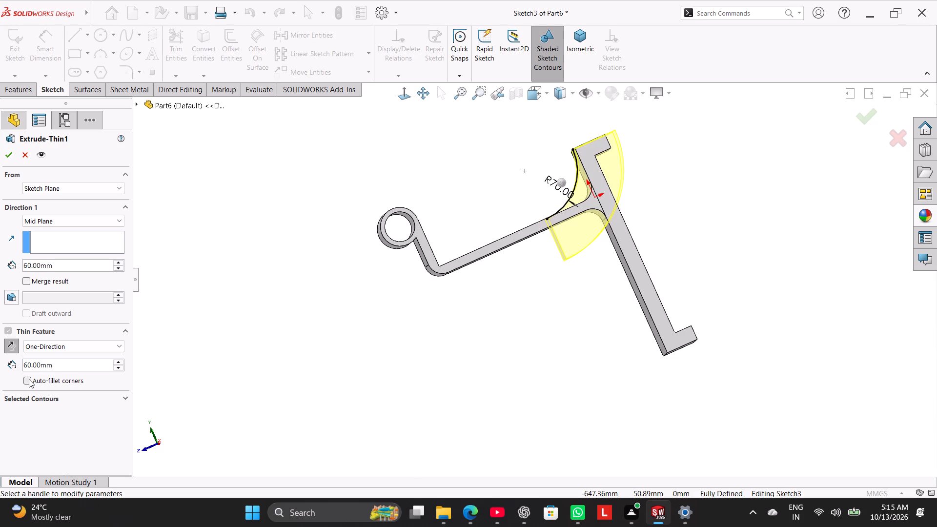
click(29, 379)
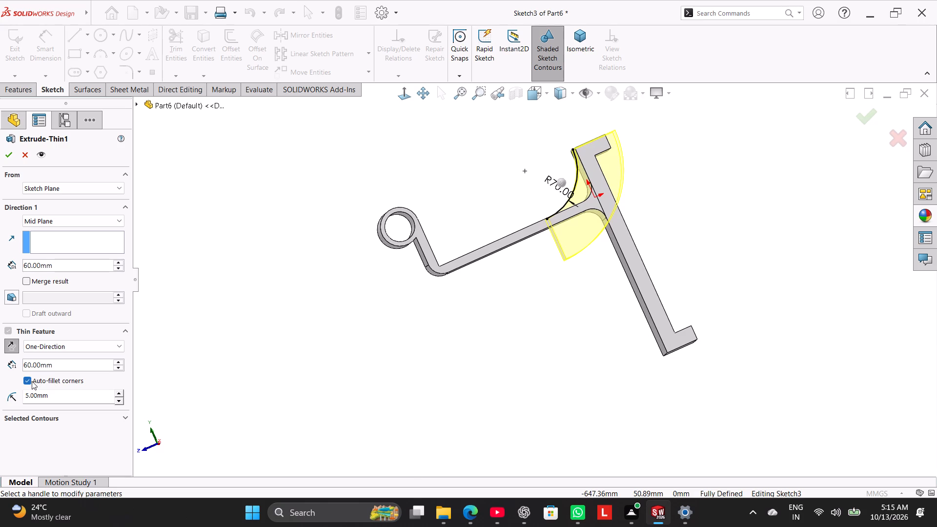
click(32, 381)
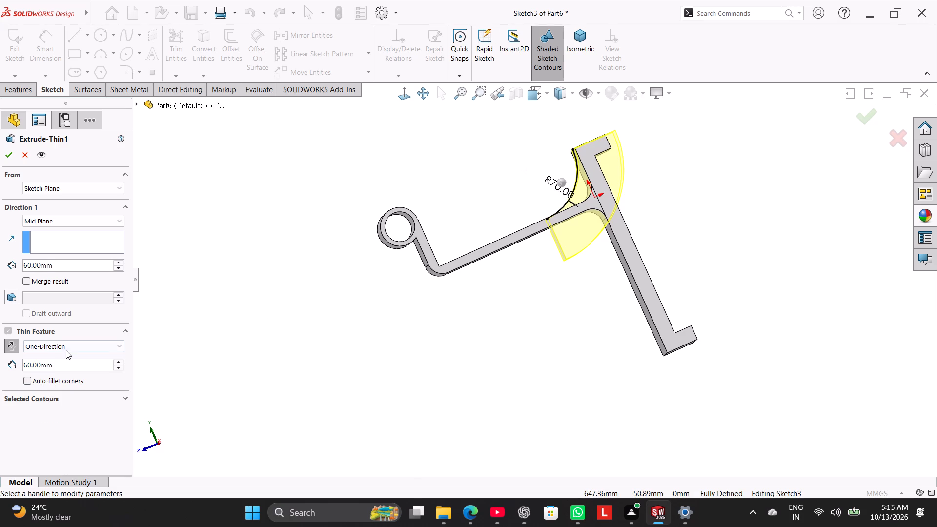
double_click(63, 362)
text(30)
key(Return)
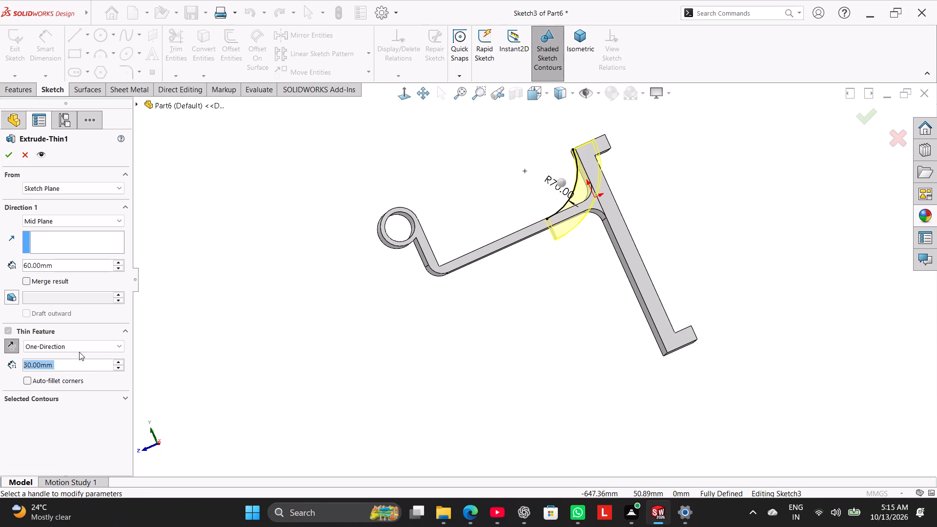
Set the thin arc feature's mid-plane extrusion depth to 12 mm.
double_click(68, 269)
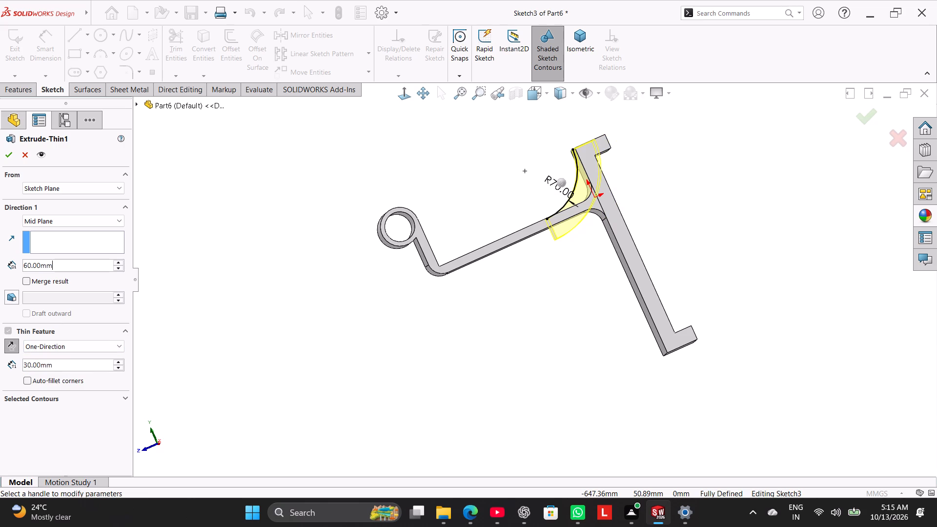
text(12)
key(Return)
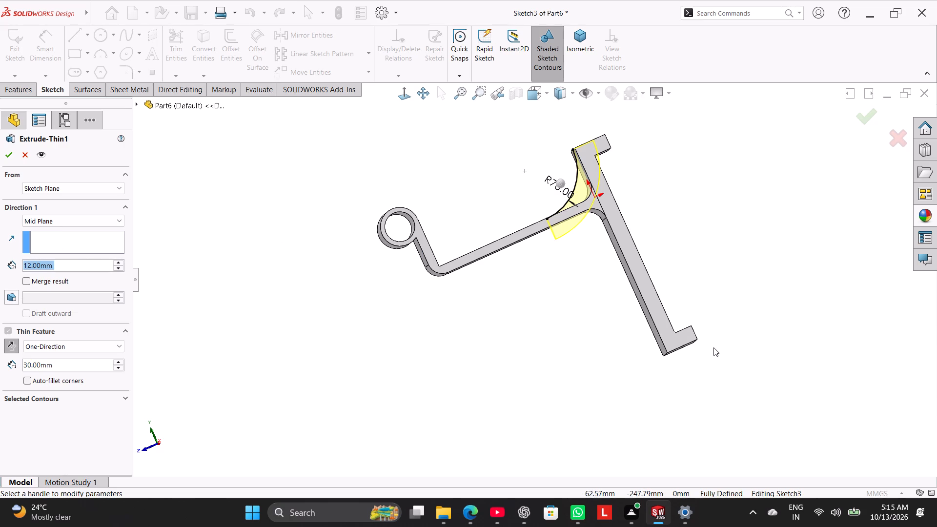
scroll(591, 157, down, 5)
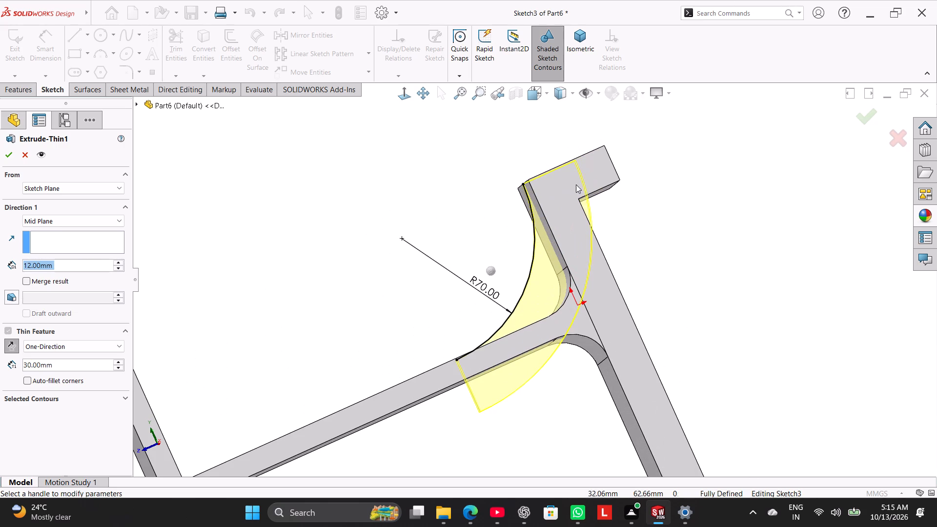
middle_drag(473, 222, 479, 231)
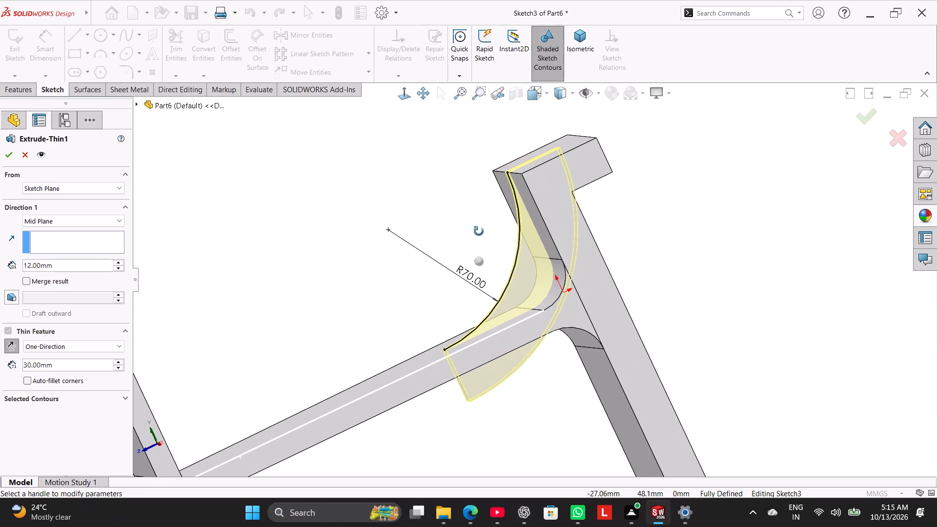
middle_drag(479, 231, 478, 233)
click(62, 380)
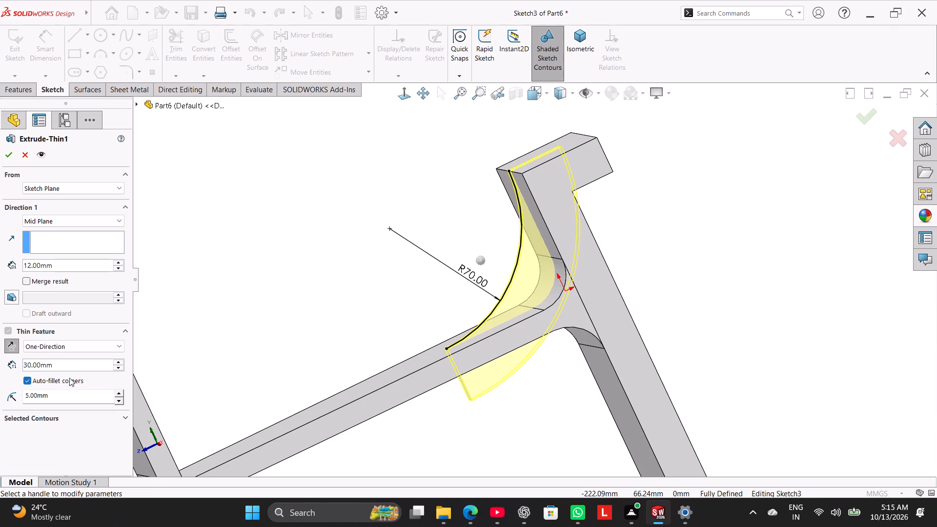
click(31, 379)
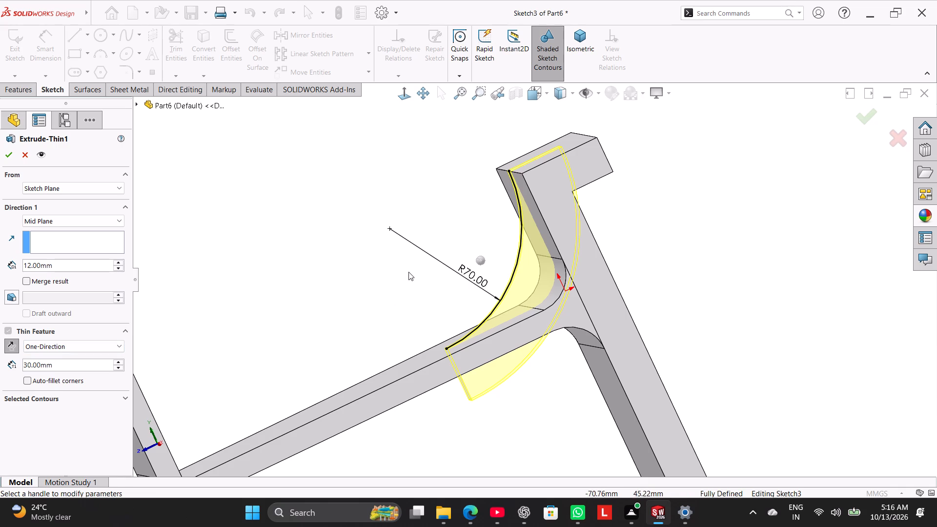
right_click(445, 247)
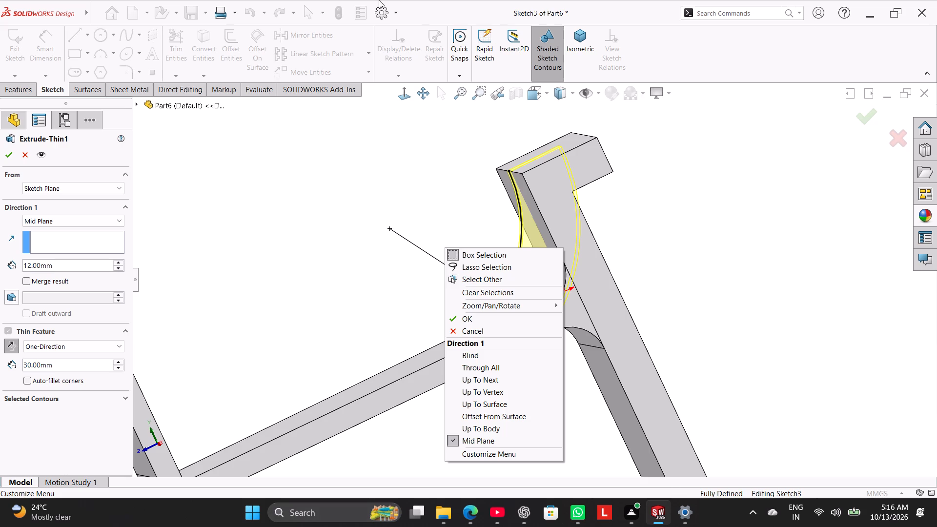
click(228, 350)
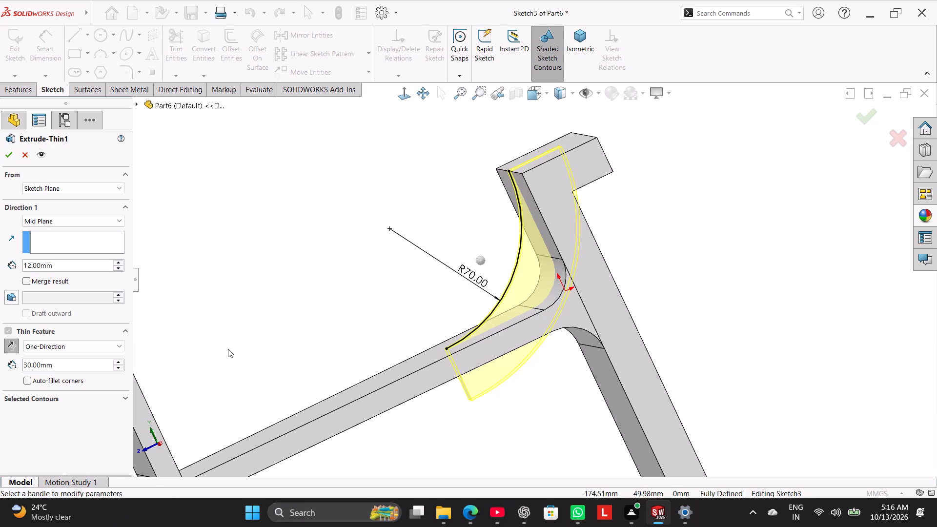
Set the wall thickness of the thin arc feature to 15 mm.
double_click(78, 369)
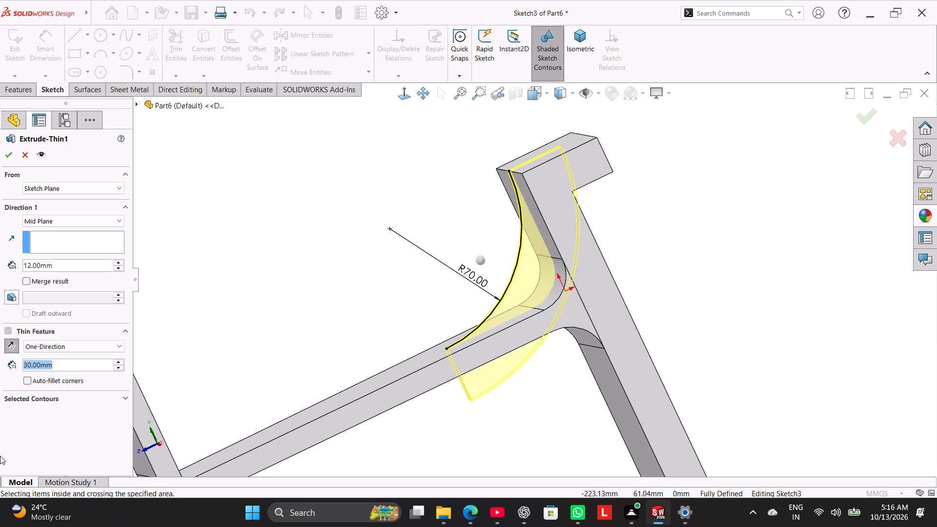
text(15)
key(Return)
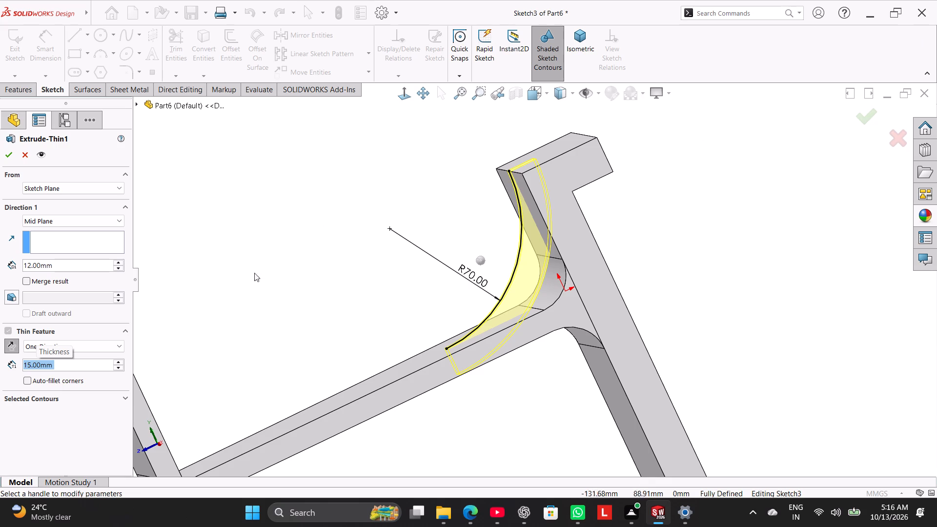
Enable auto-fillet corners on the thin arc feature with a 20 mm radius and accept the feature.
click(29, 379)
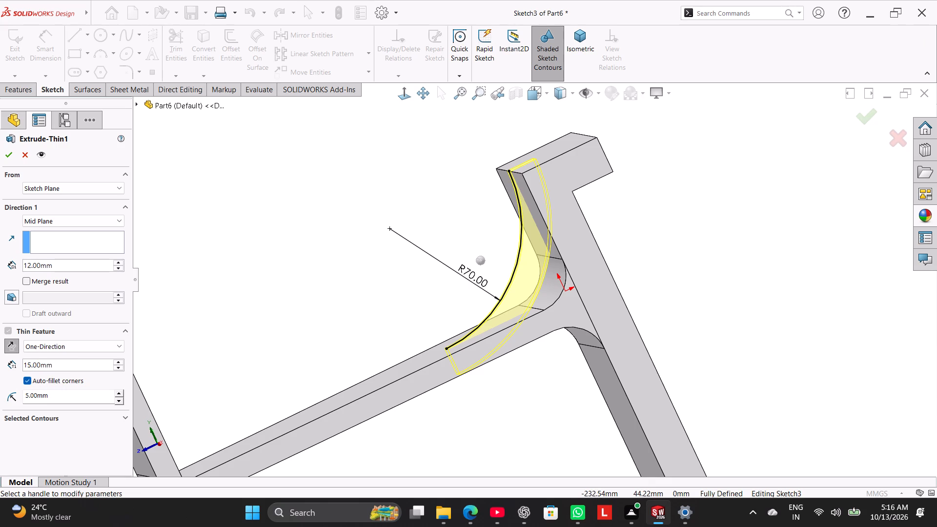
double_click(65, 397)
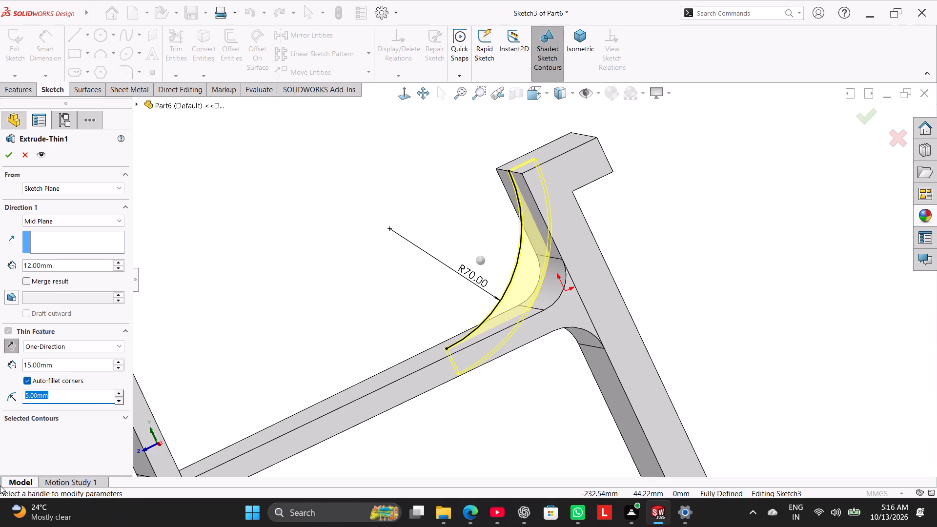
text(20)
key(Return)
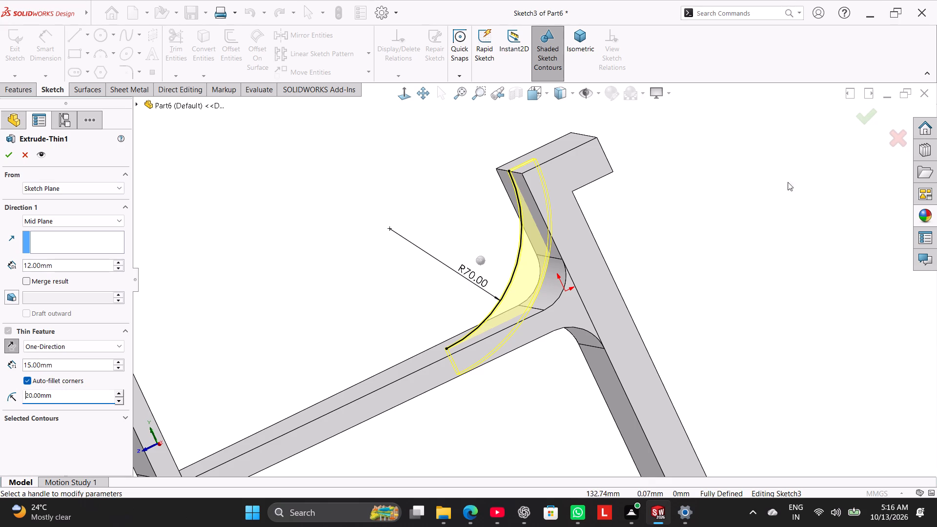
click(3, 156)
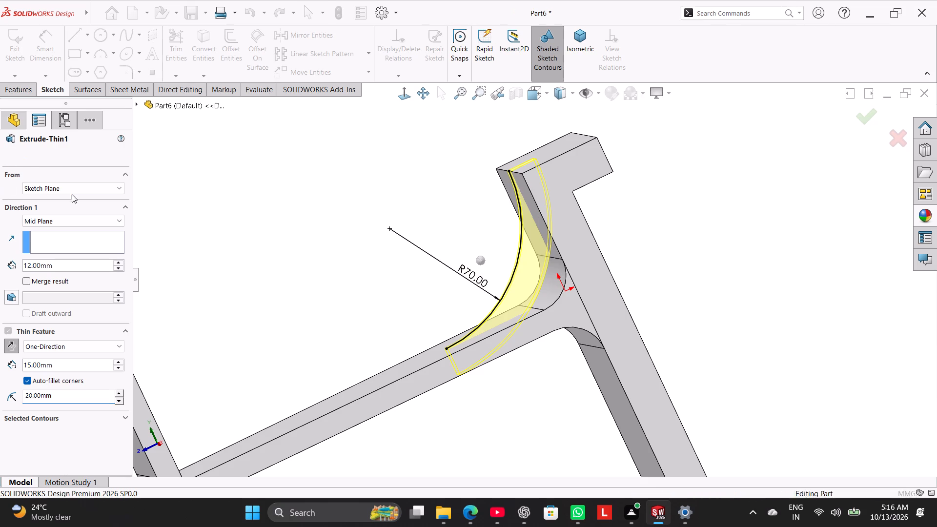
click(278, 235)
Edit the thin arc feature again, set its auto-fillet radius to 5 mm, and turn auto-fillet corners off.
middle_drag(383, 264, 392, 309)
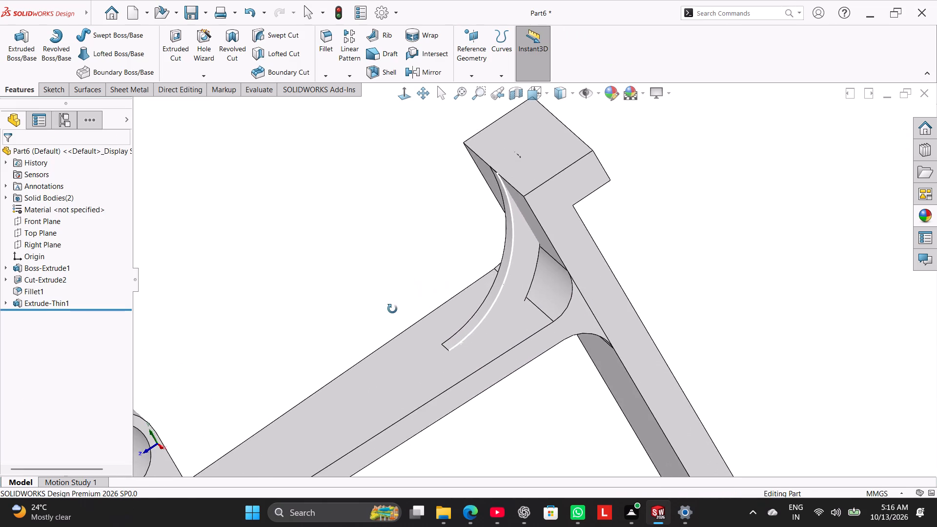
middle_drag(392, 309, 424, 339)
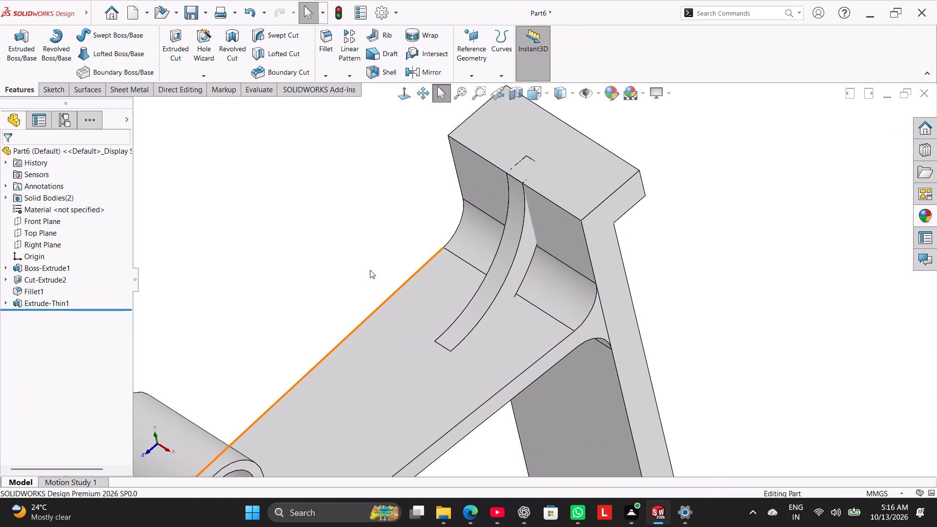
click(390, 212)
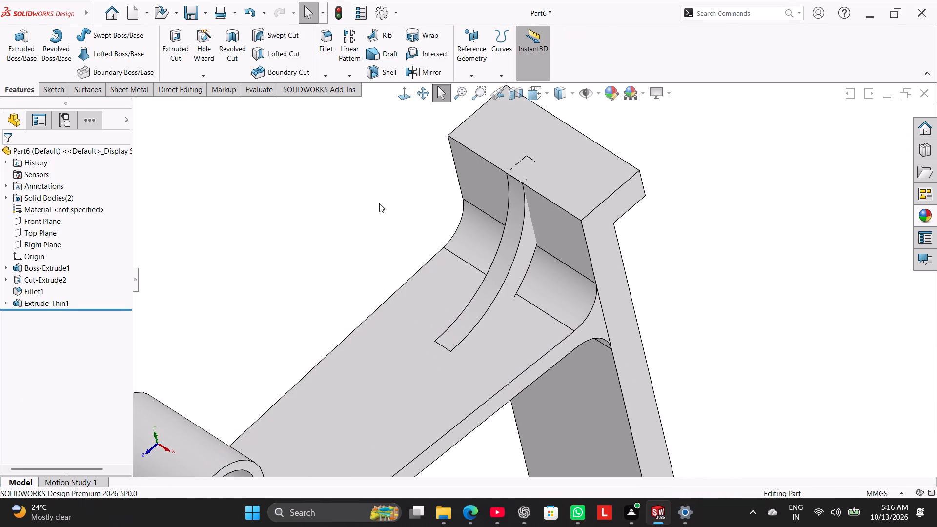
middle_drag(393, 239, 350, 164)
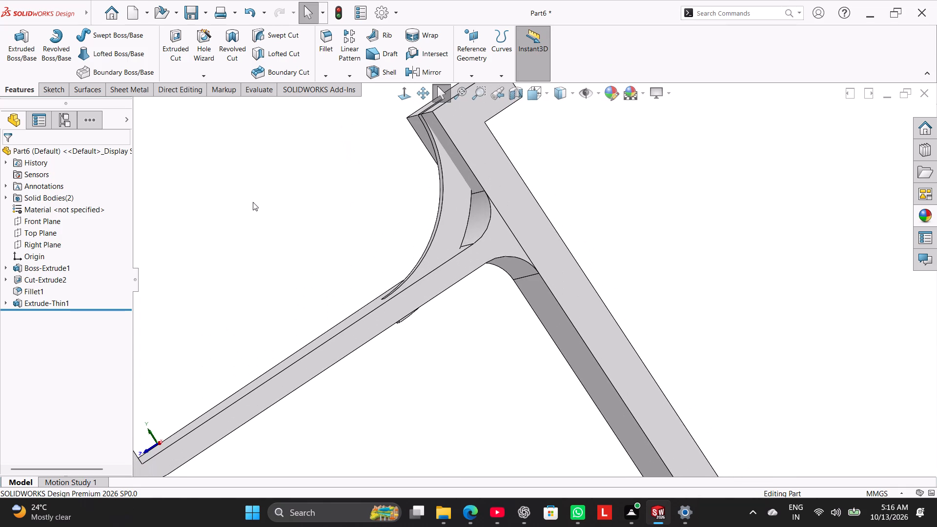
right_click(67, 302)
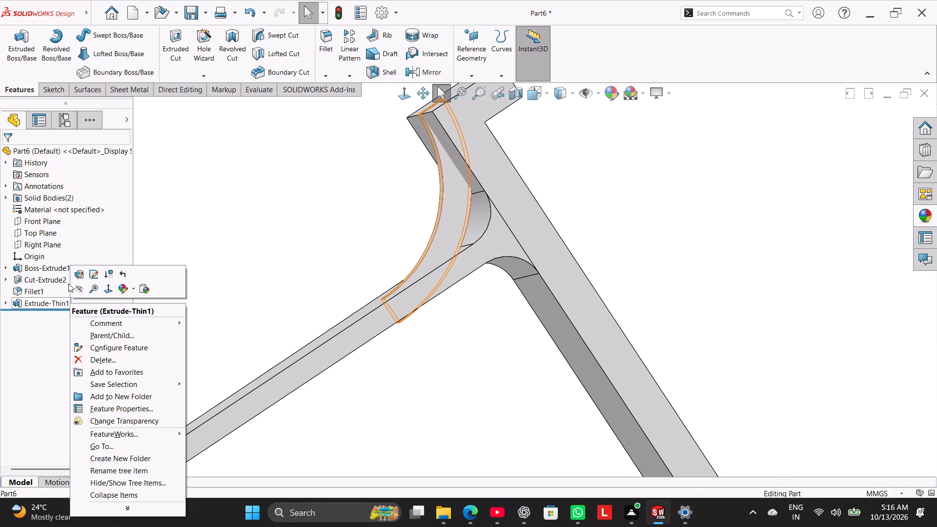
click(76, 277)
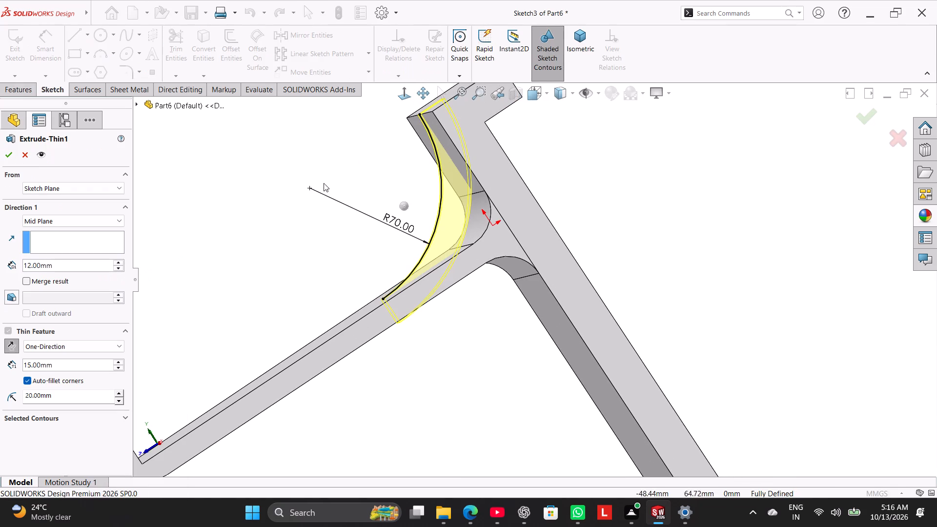
double_click(69, 394)
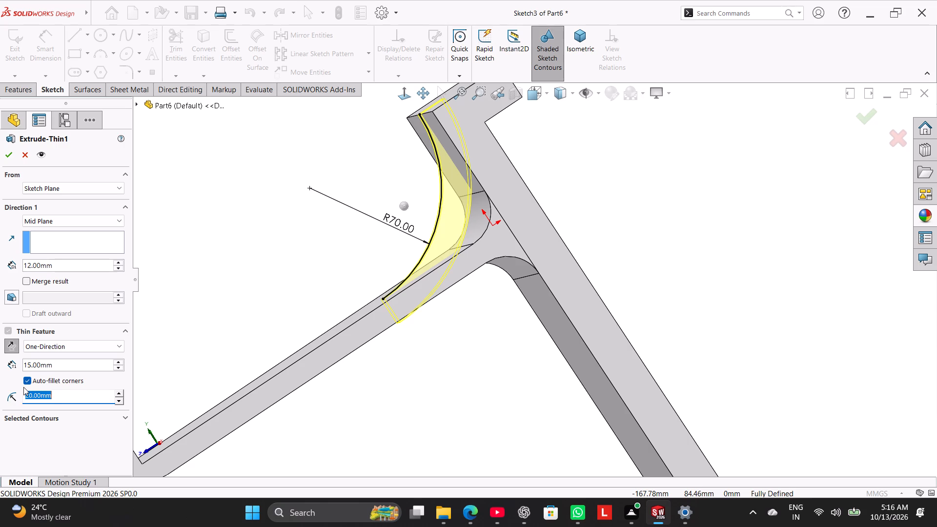
key(5)
key(Return)
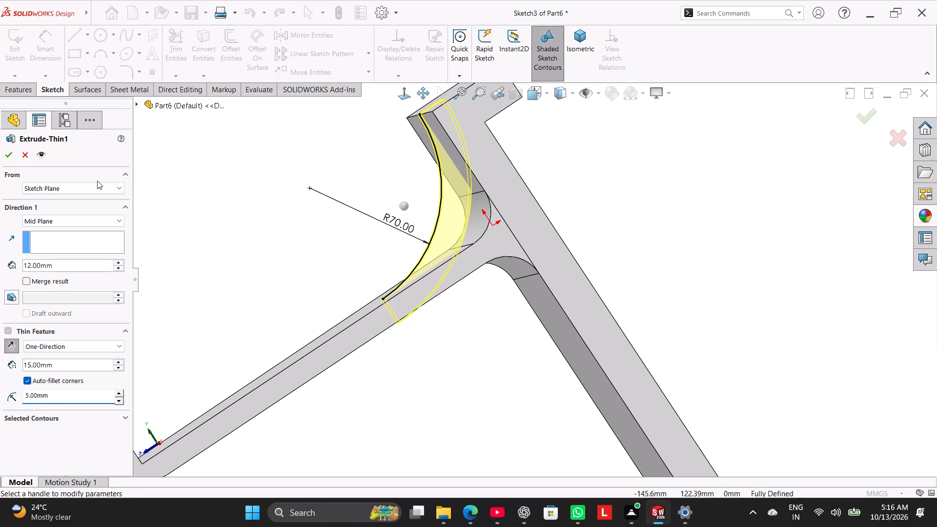
click(27, 381)
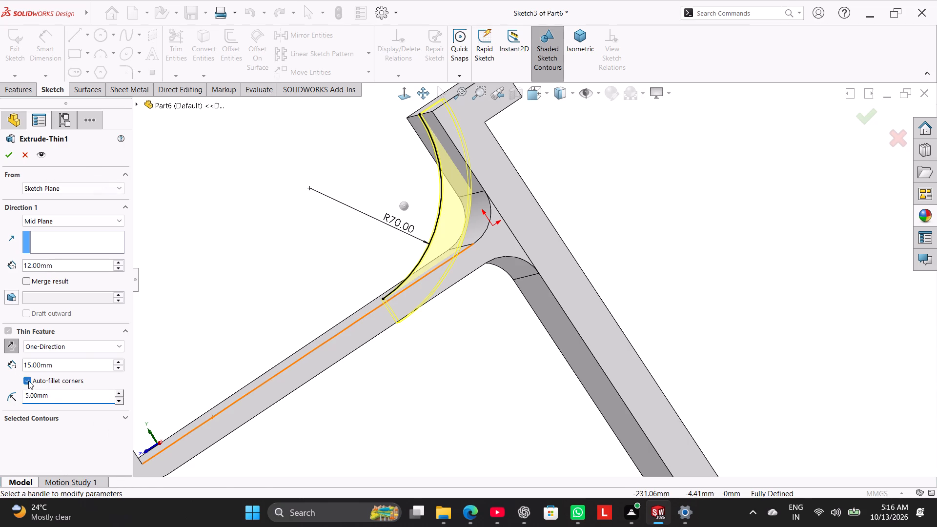
Try a 20 mm wall thickness for the thin arc feature, settle on 30 mm, and accept the edit.
double_click(71, 363)
text(20)
key(Return)
text(30)
key(Return)
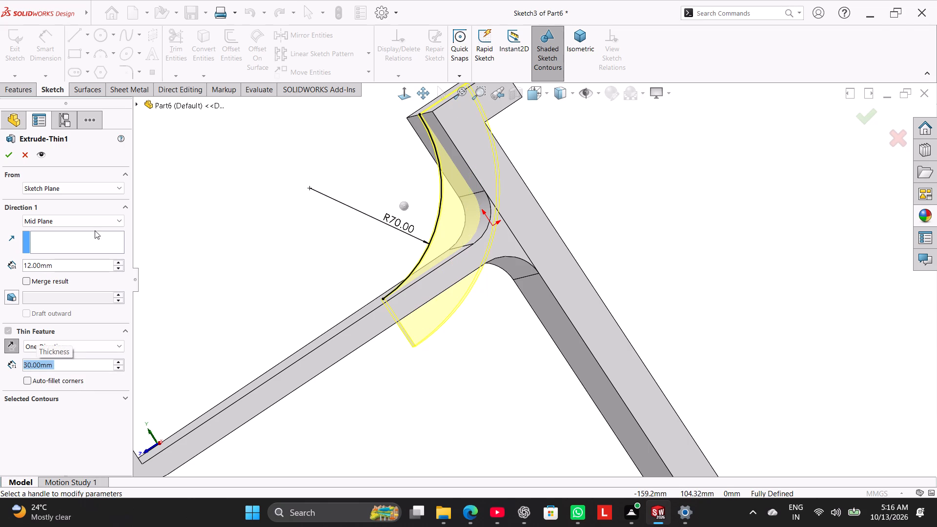
click(8, 155)
click(237, 260)
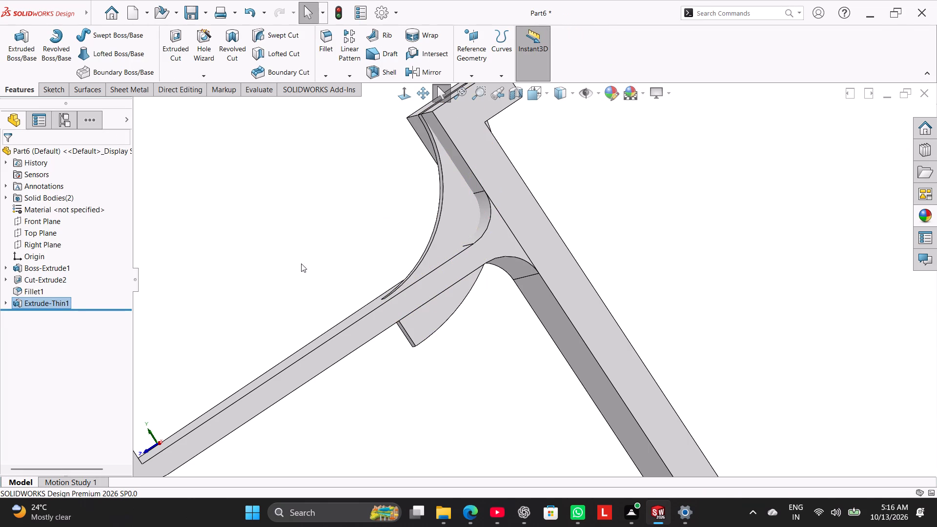
Open the thin feature's R70 arc sketch for editing.
scroll(352, 233, up, 2)
scroll(471, 137, down, 1)
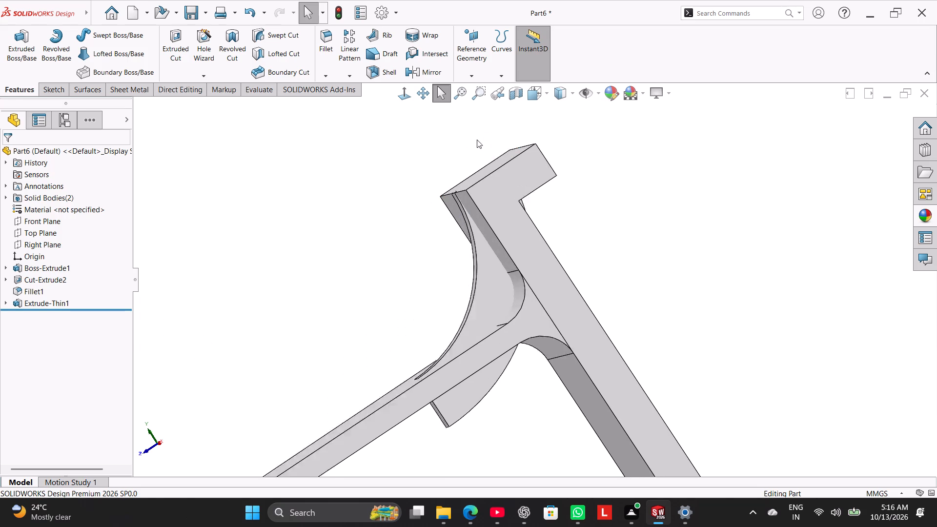
scroll(477, 140, down, 3)
scroll(493, 189, down, 1)
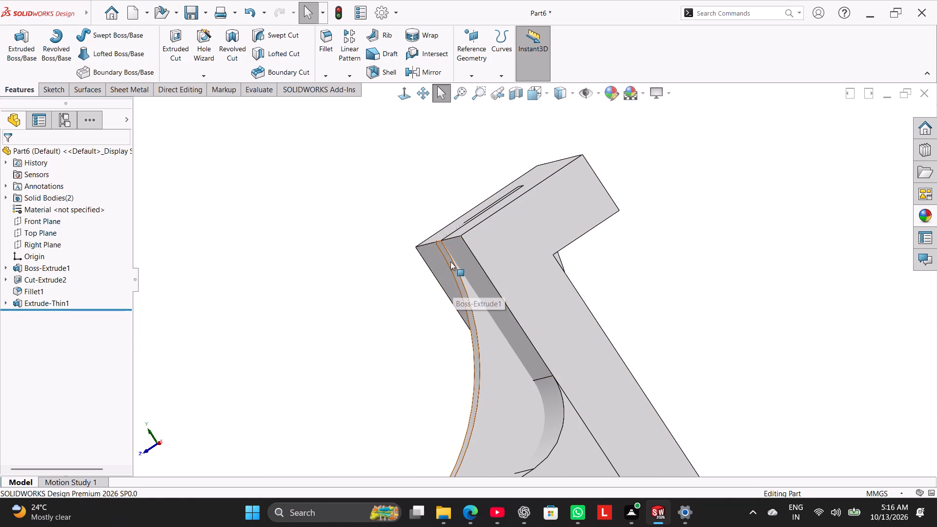
right_click(54, 303)
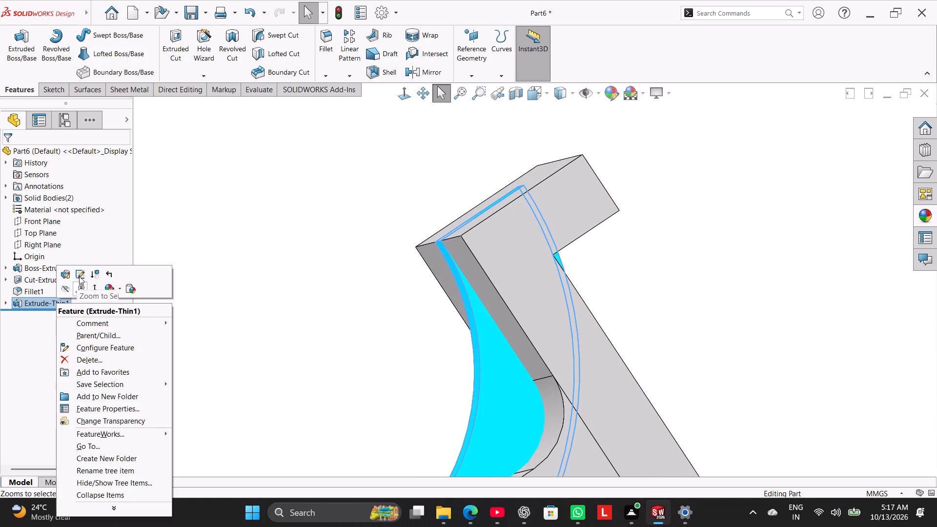
click(81, 272)
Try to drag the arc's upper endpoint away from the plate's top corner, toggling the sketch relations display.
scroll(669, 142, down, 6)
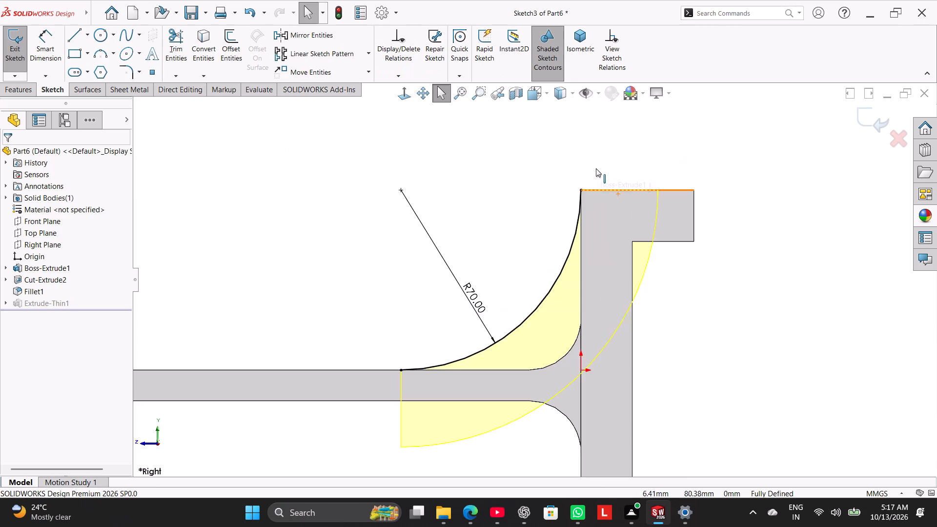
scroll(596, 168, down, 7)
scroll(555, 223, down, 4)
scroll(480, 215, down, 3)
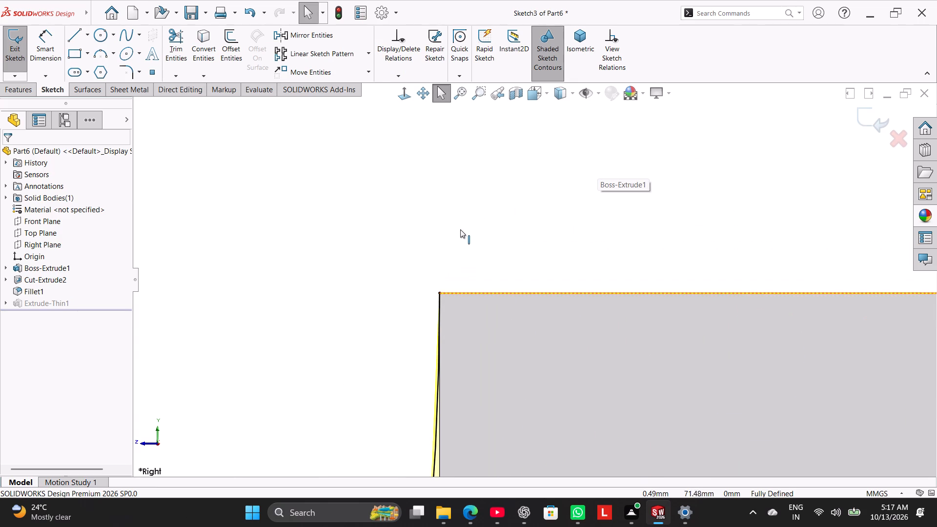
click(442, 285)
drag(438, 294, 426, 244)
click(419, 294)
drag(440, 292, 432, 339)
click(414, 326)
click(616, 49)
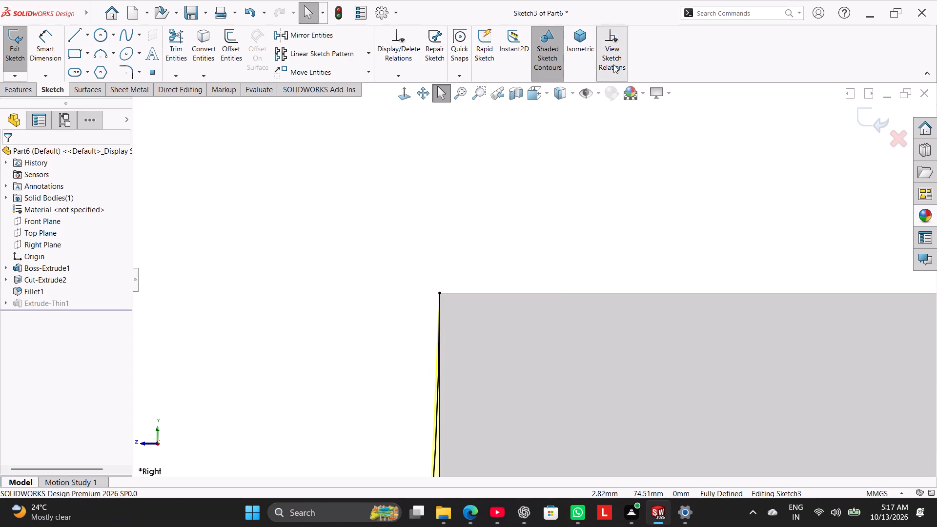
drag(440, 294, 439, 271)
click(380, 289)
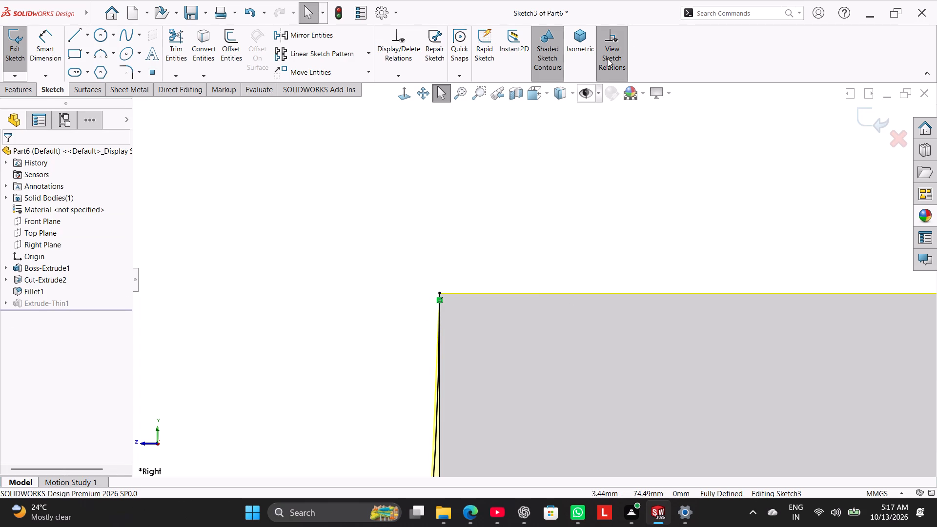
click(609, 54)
Display the sketch relations and delete the coincident relation at the R70 arc's upper endpoint.
scroll(486, 245, up, 16)
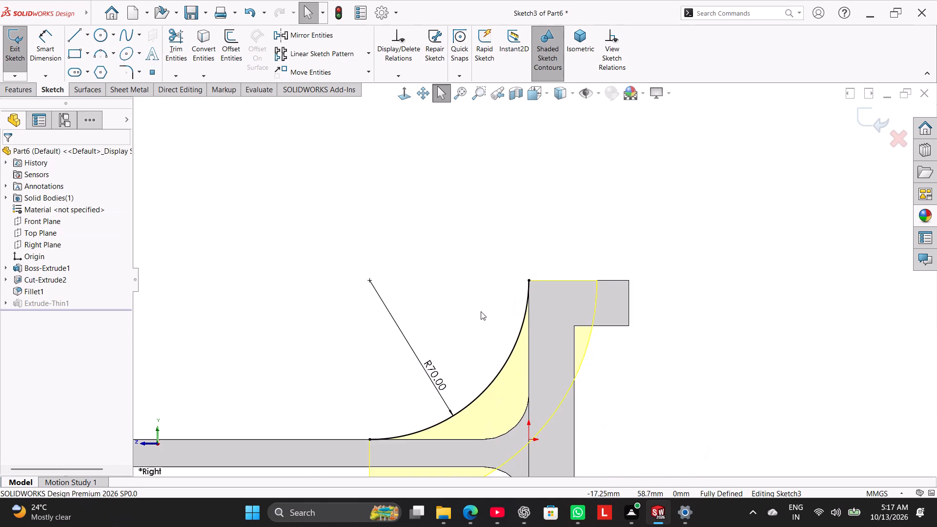
scroll(481, 299, up, 1)
click(353, 232)
click(566, 263)
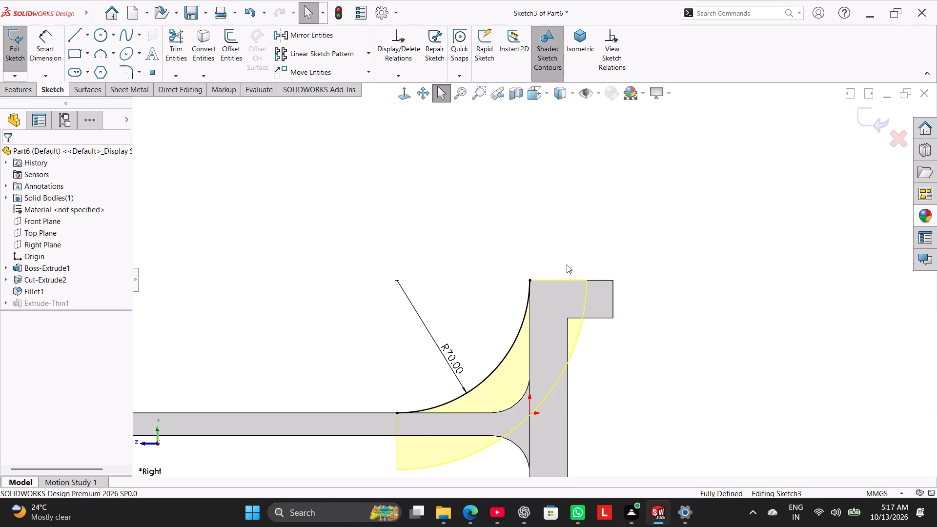
scroll(531, 269, down, 4)
click(611, 51)
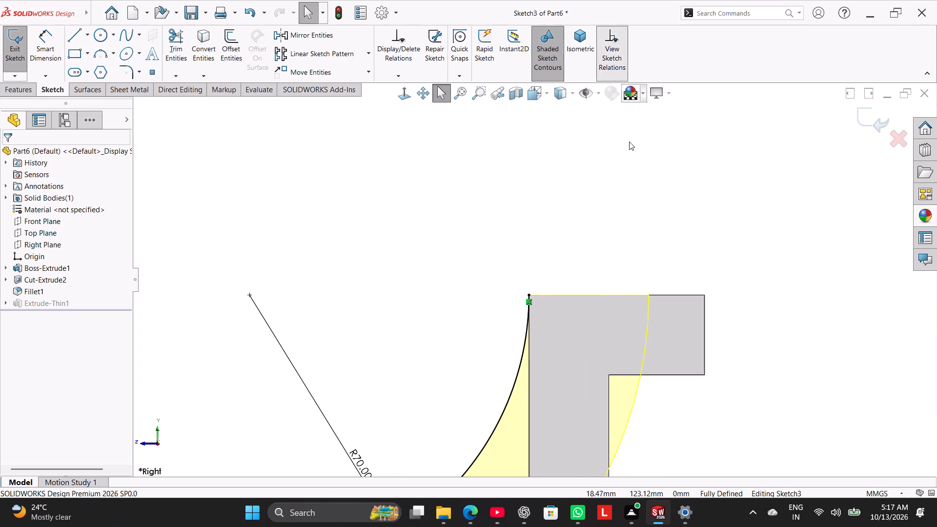
right_click(531, 301)
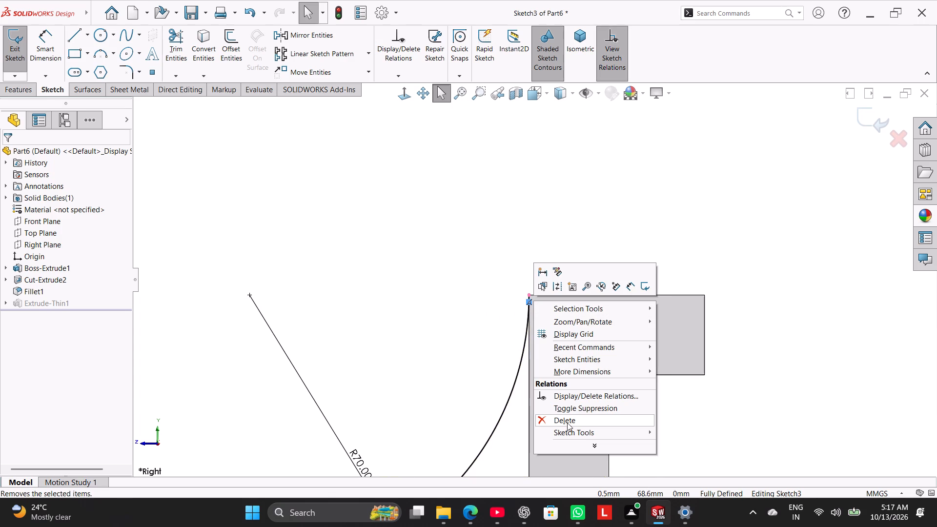
click(564, 423)
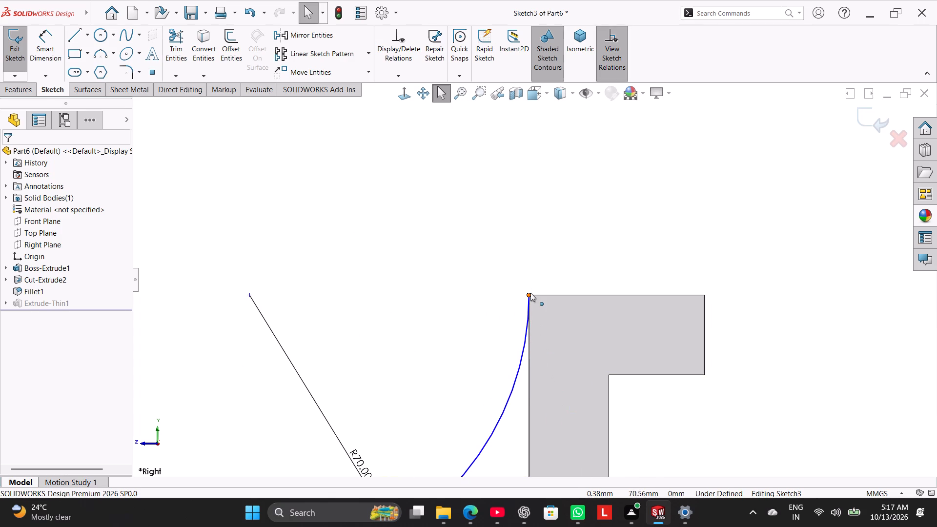
Pull the arc's upper endpoint off the plate's corner, make it coincident with the plate's top edge, and exit the sketch.
drag(530, 293, 527, 317)
click(491, 285)
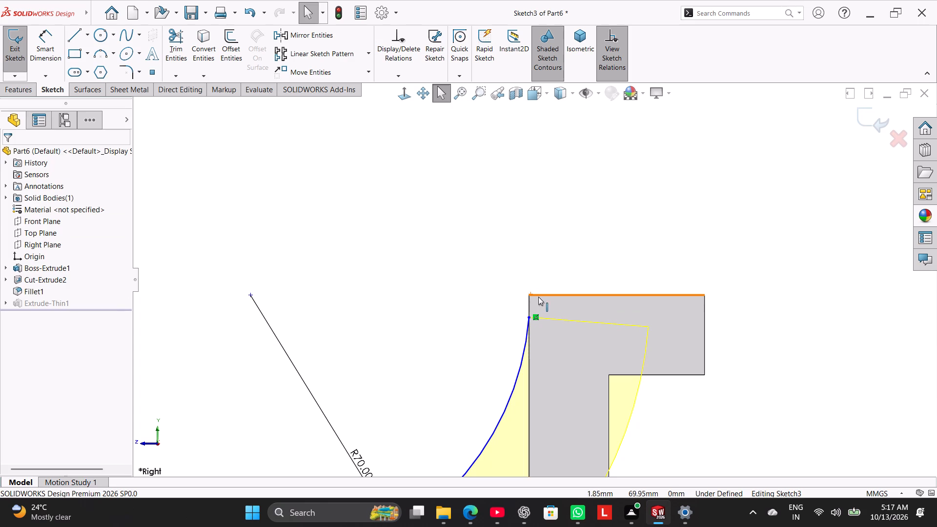
ctrl+click(541, 296)
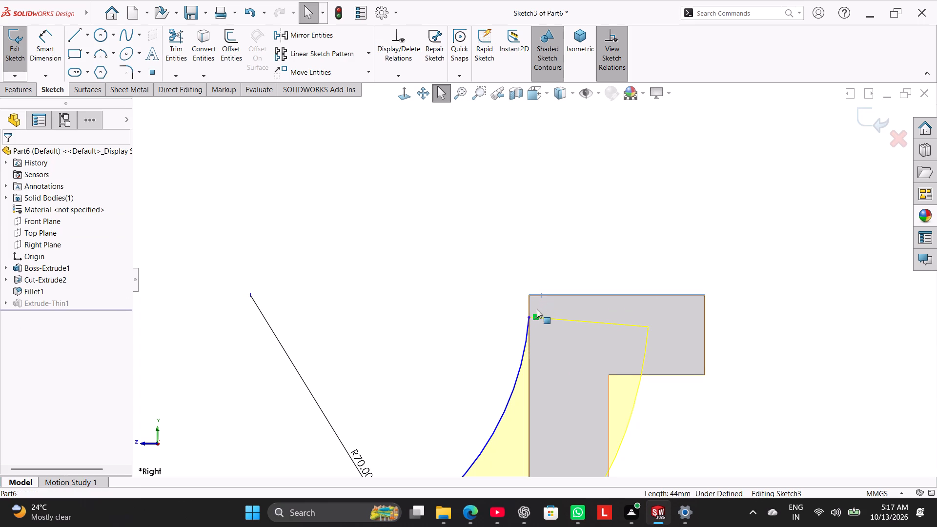
ctrl+click(528, 317)
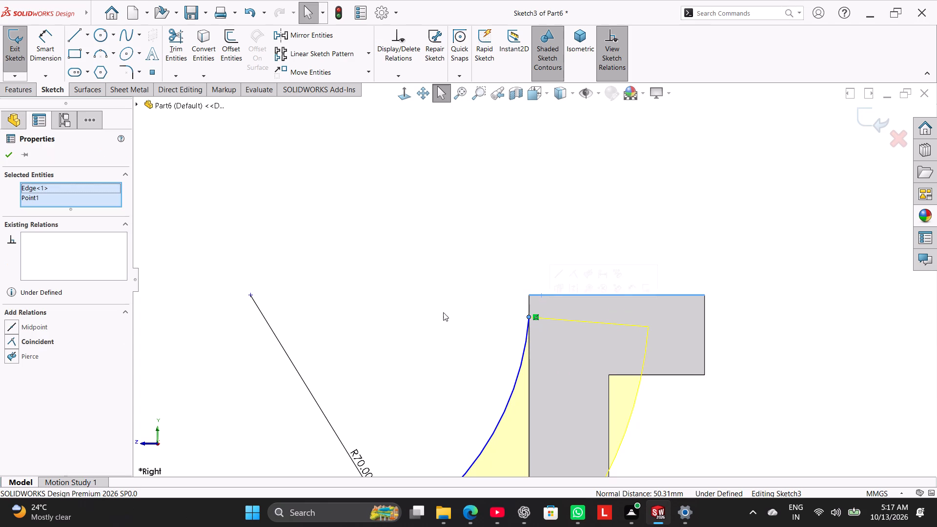
click(40, 341)
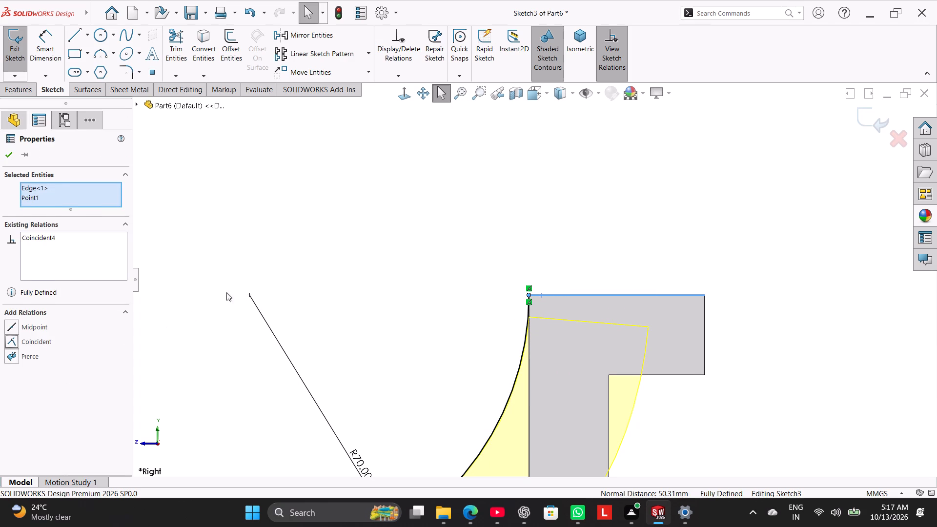
click(346, 223)
click(607, 66)
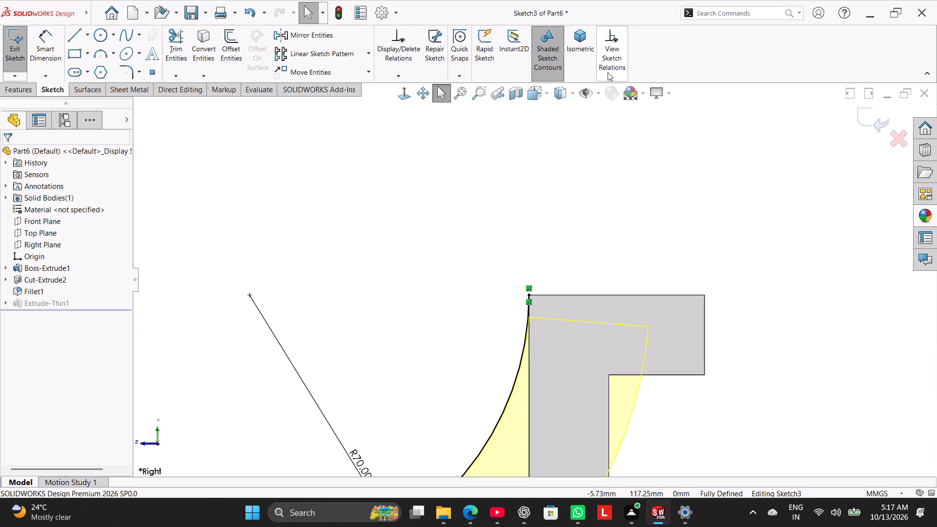
scroll(502, 206, up, 5)
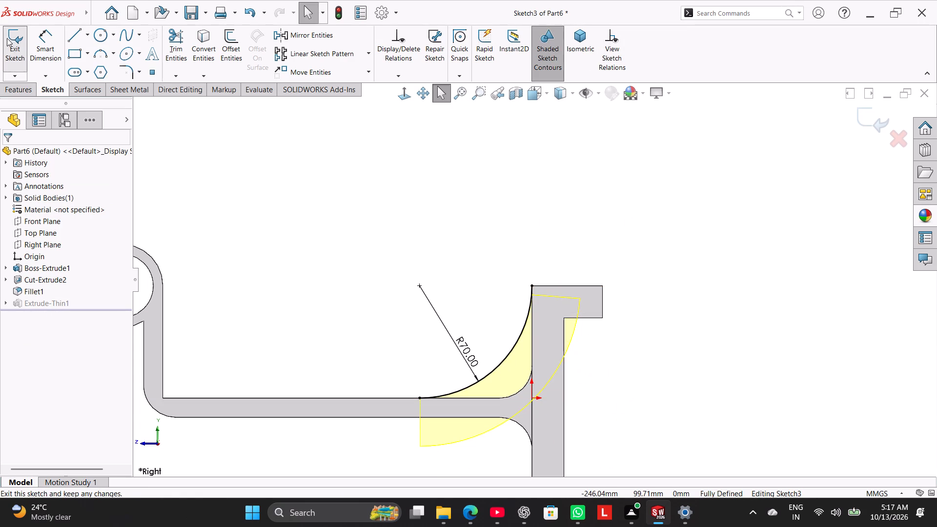
drag(8, 41, 8, 49)
scroll(347, 204, up, 1)
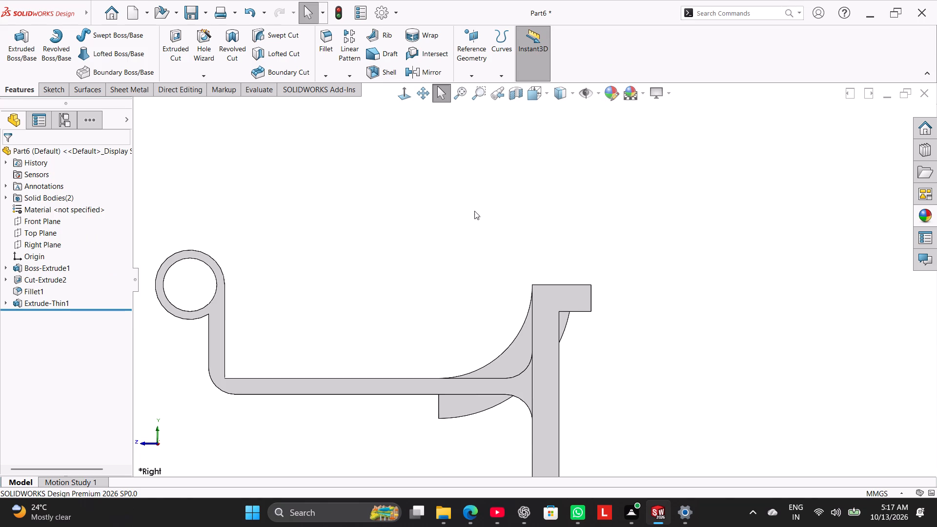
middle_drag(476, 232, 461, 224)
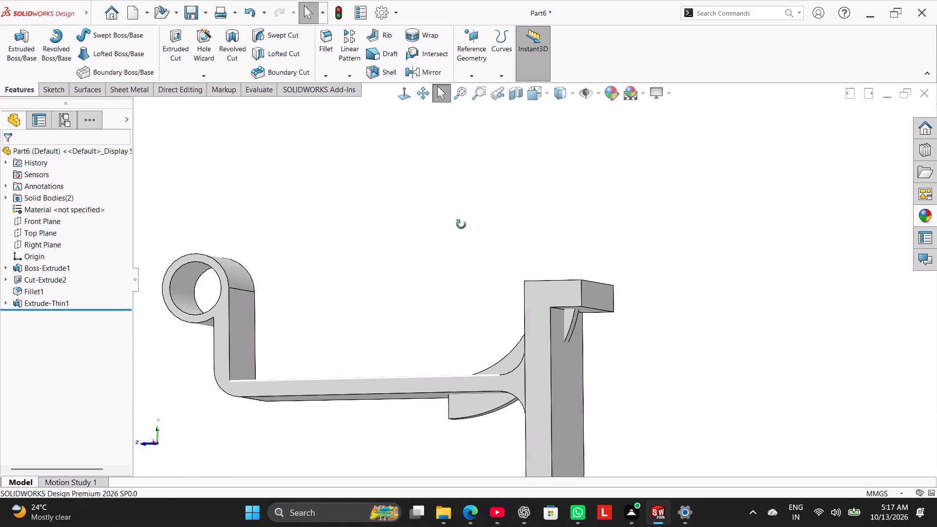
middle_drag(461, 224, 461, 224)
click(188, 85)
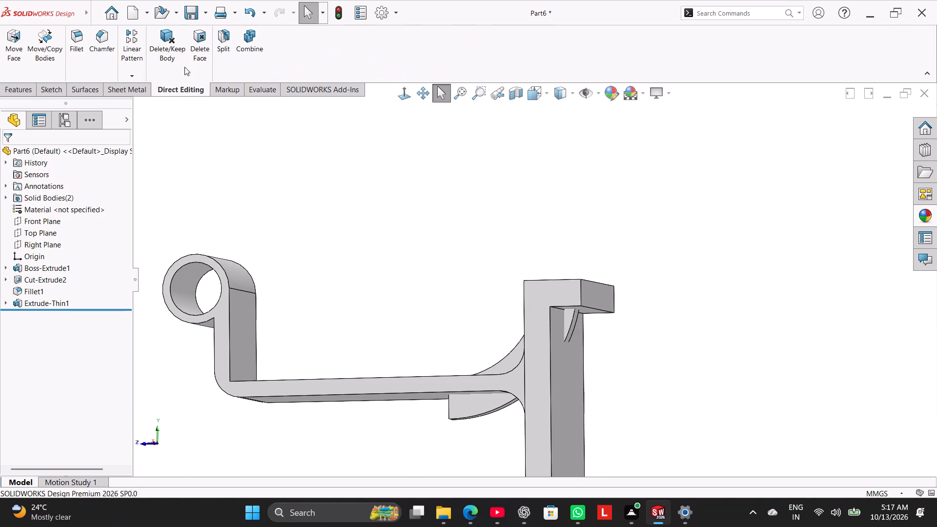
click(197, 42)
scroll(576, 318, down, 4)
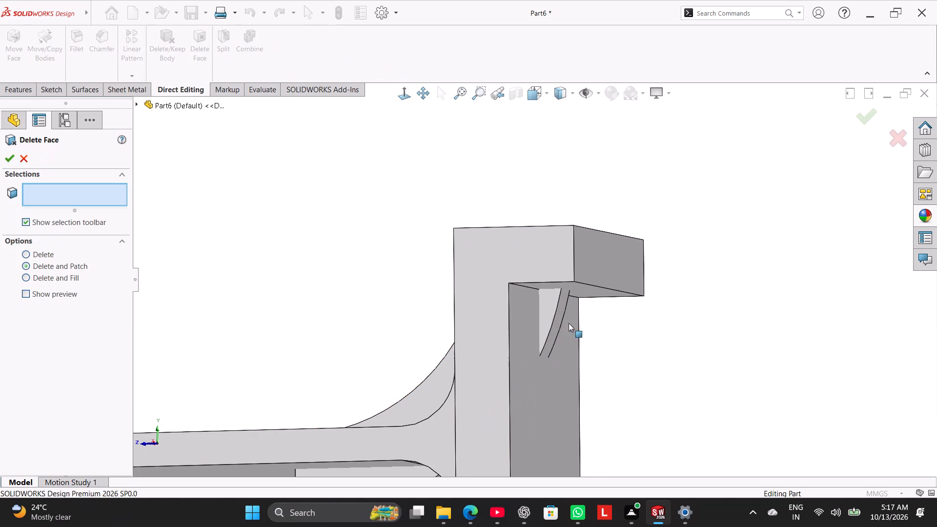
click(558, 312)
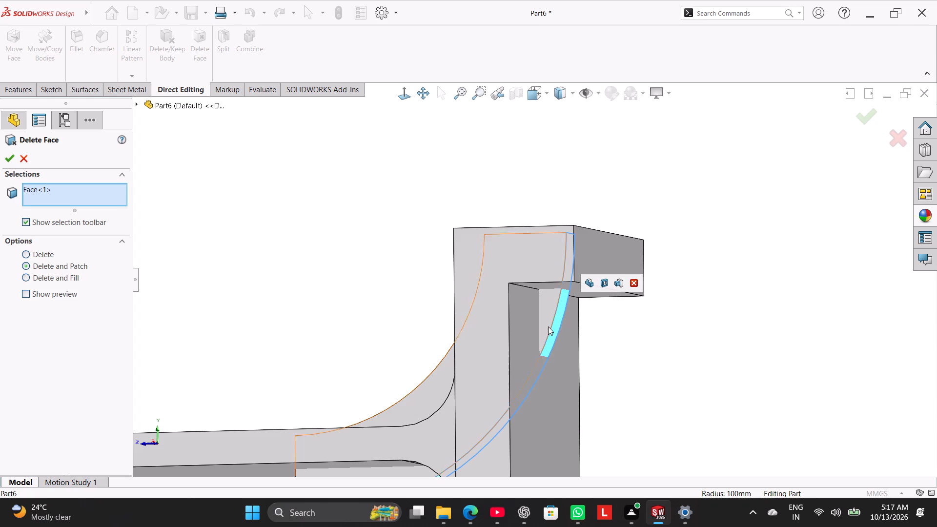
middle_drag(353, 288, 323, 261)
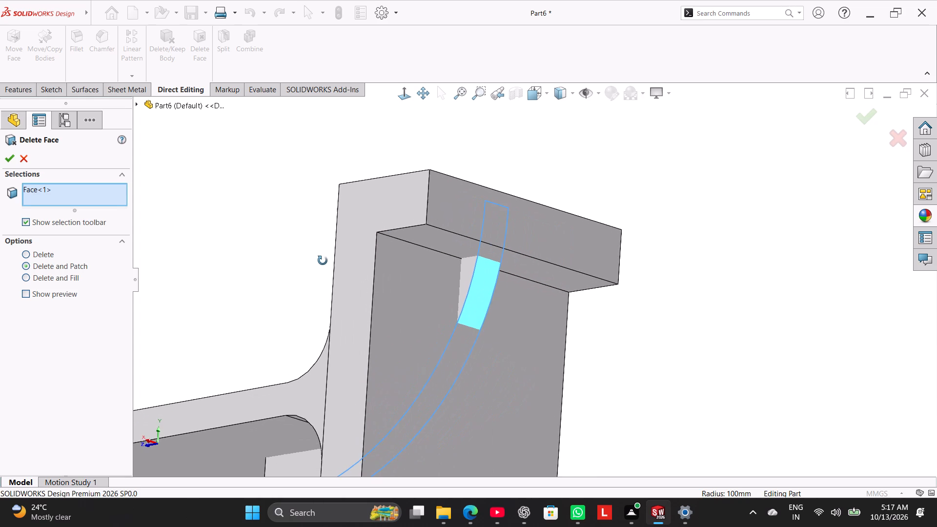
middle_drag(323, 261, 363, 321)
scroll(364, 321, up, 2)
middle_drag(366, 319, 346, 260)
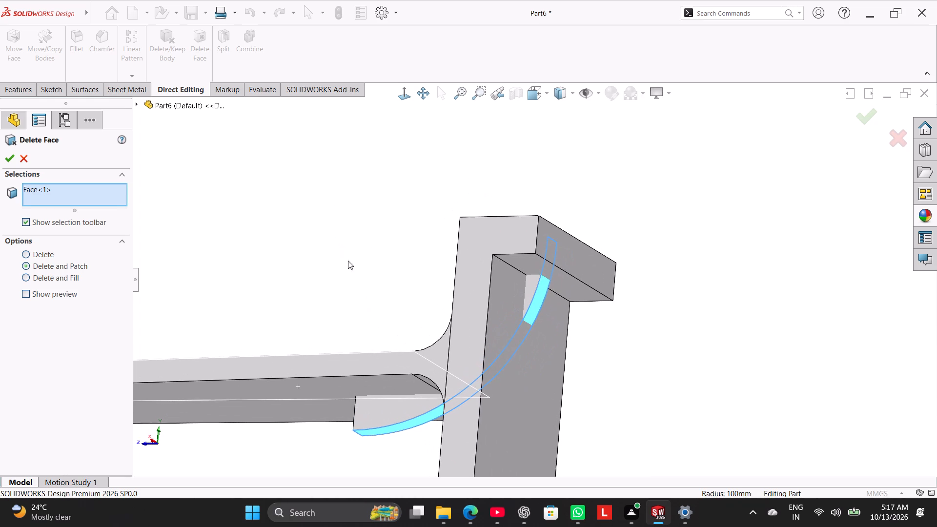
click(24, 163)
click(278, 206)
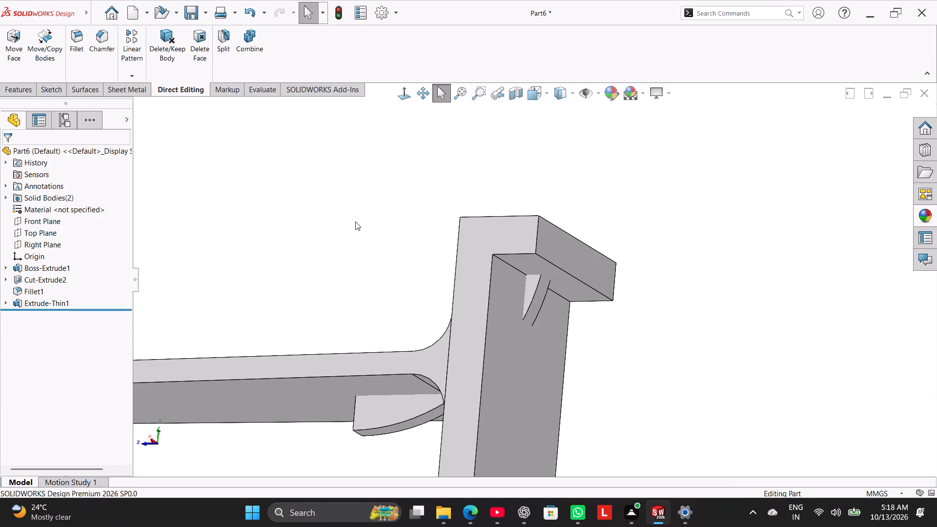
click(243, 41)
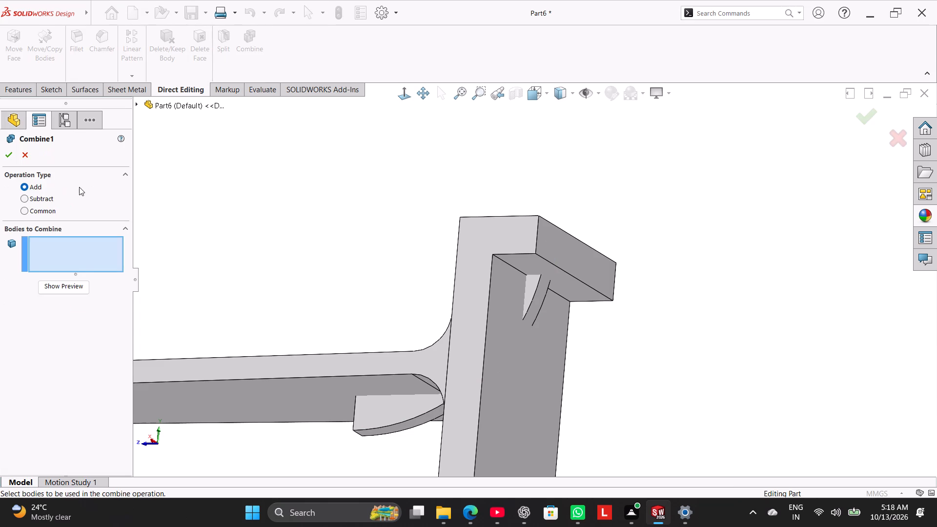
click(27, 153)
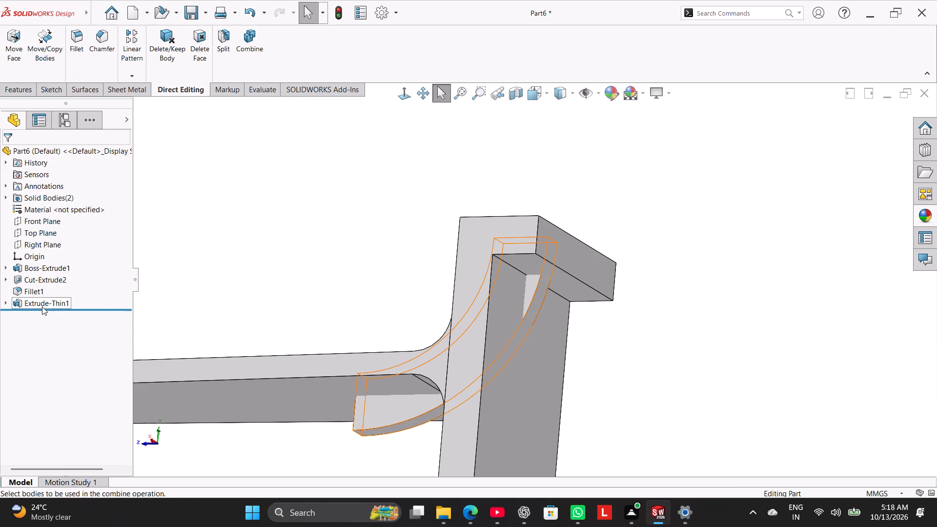
Edit the thin arc feature to merge its result with the bracket body.
right_click(42, 306)
click(54, 272)
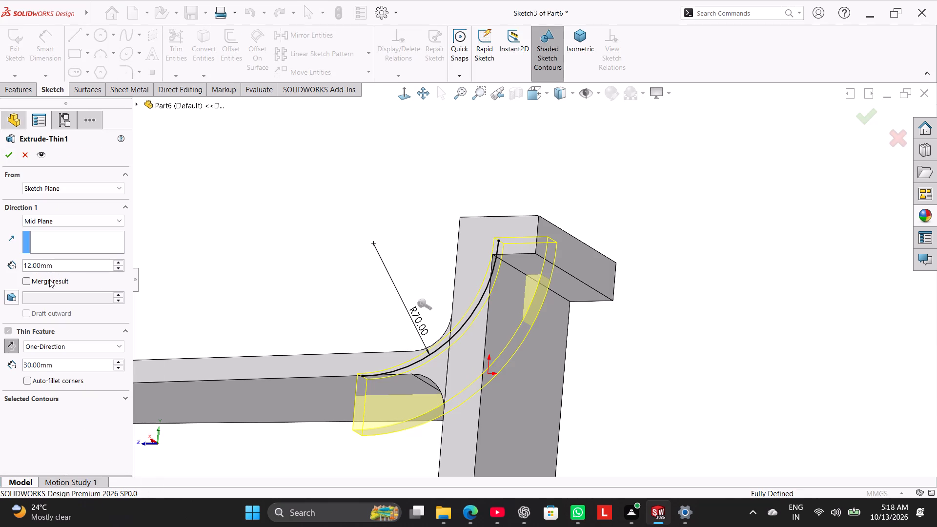
click(48, 281)
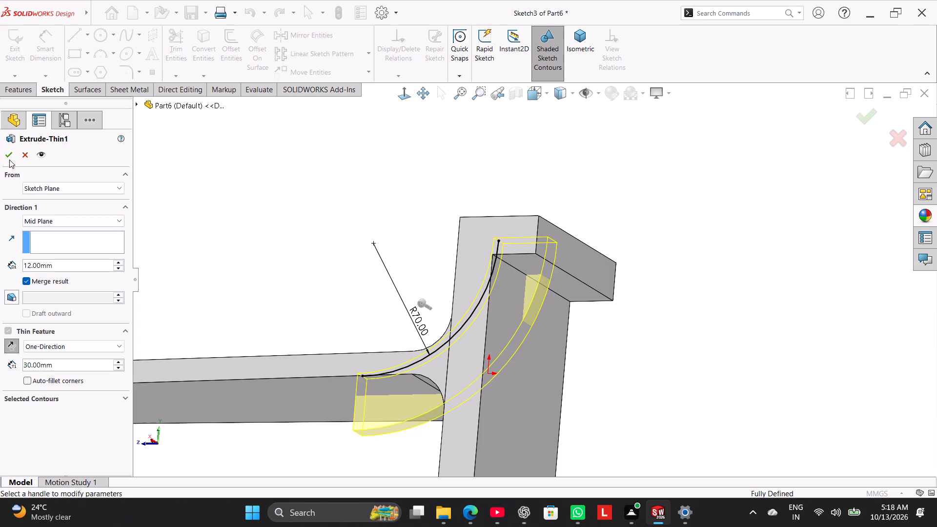
click(9, 159)
click(274, 237)
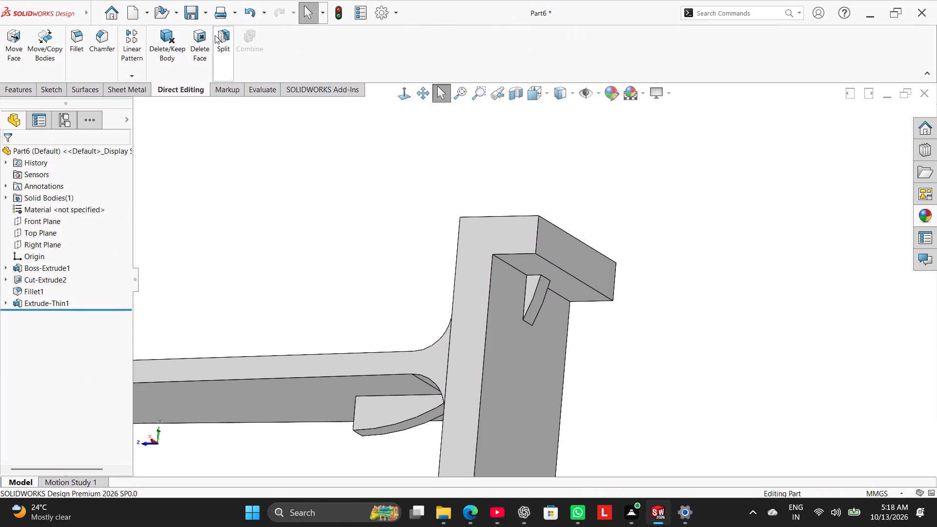
Delete and patch the seven faces of the rib portions protruding through the plate's back under its lip and below the arm.
drag(203, 49, 203, 54)
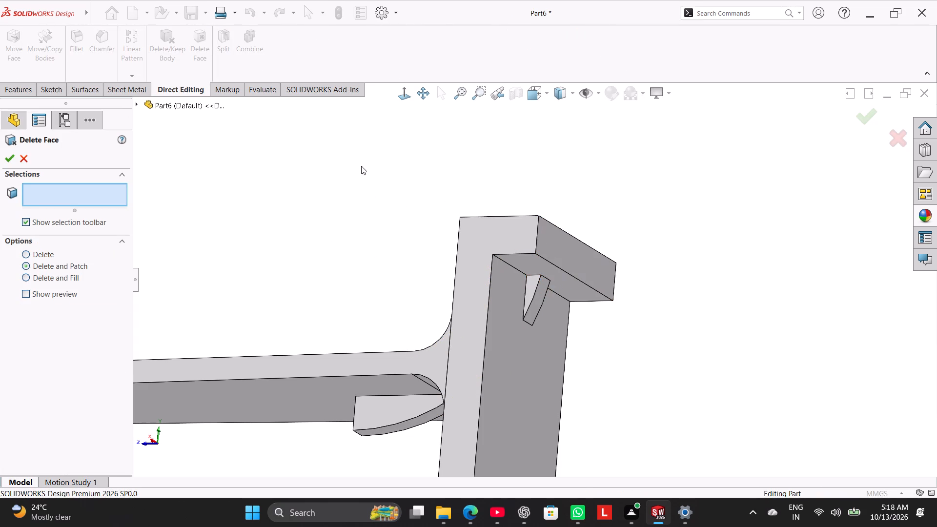
middle_drag(366, 177, 371, 188)
scroll(375, 286, up, 1)
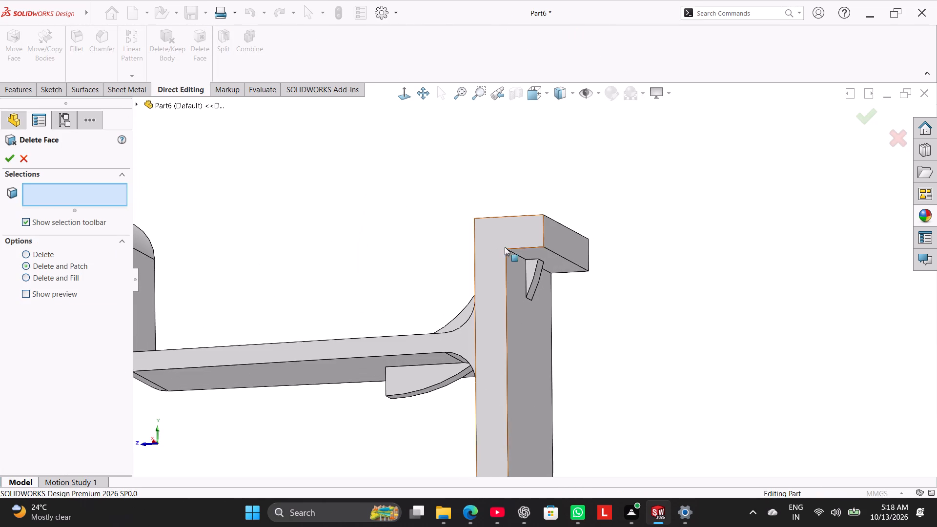
scroll(505, 247, down, 4)
click(567, 303)
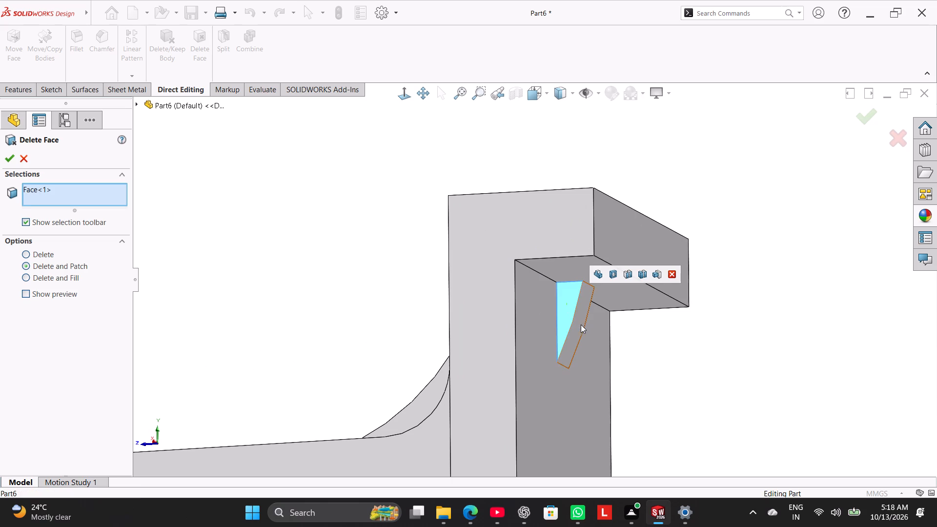
click(579, 323)
middle_drag(345, 287, 233, 236)
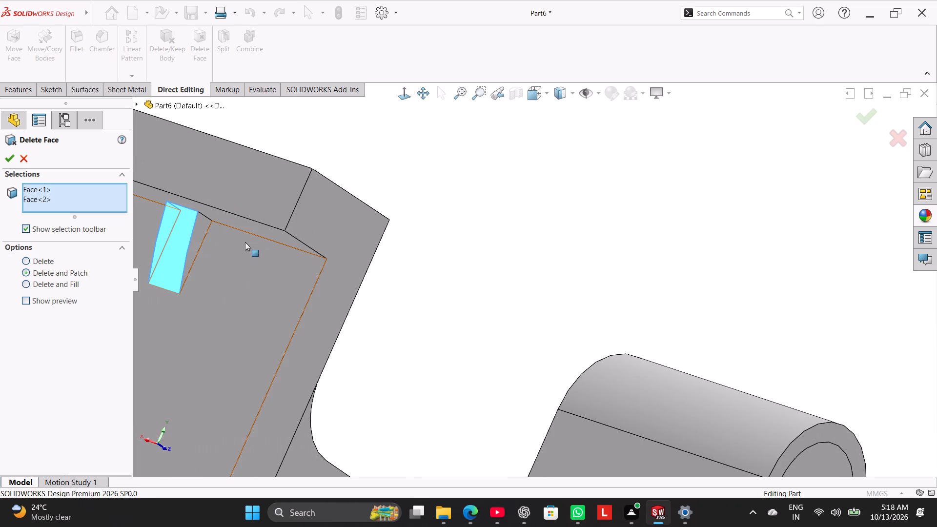
click(198, 233)
scroll(211, 245, up, 8)
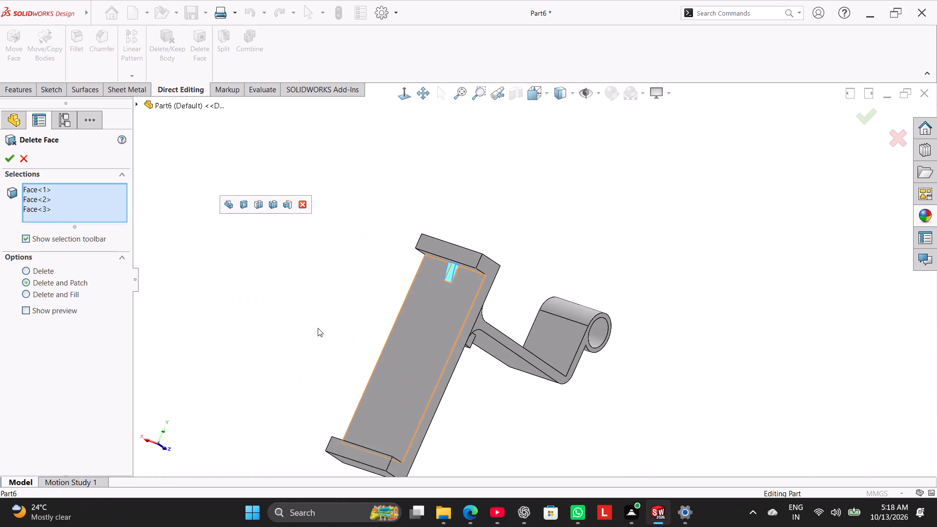
middle_drag(318, 331, 448, 348)
scroll(380, 340, down, 3)
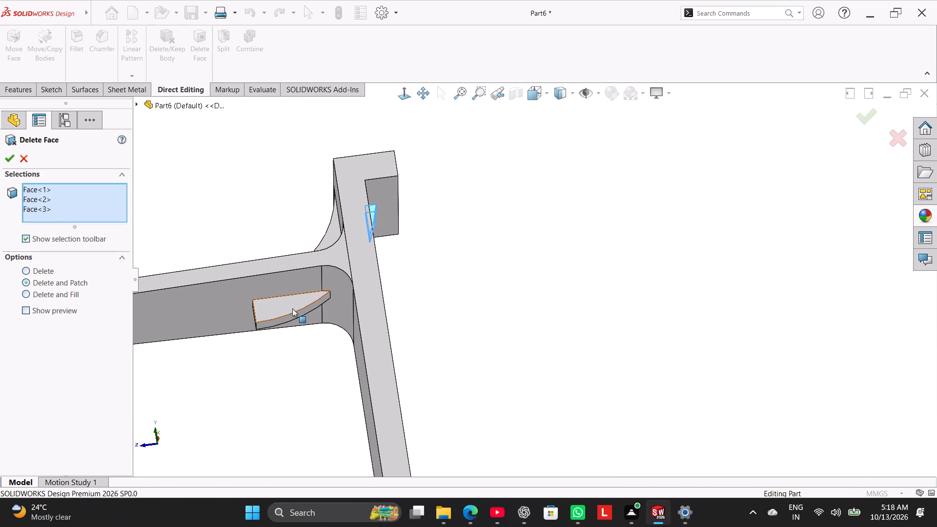
click(290, 308)
click(287, 320)
middle_drag(294, 339, 266, 241)
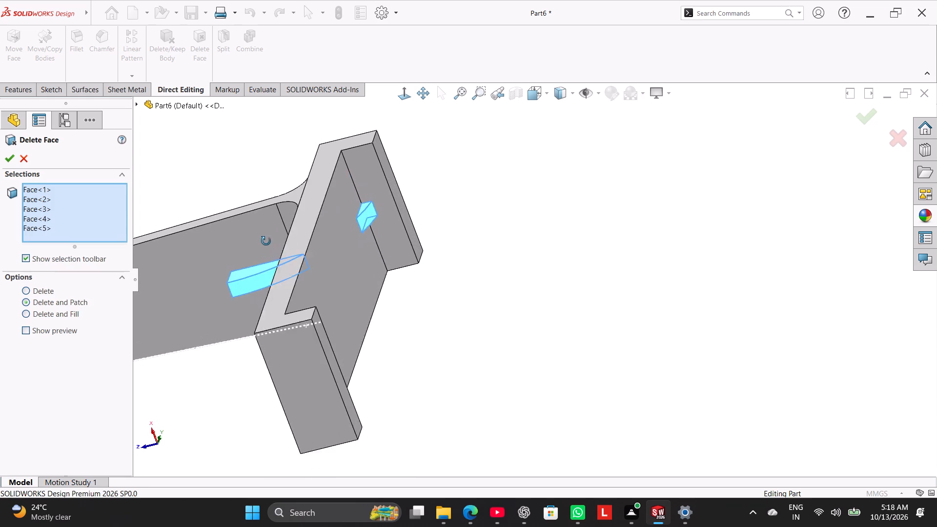
middle_drag(266, 241, 277, 180)
middle_drag(279, 342, 266, 240)
click(288, 310)
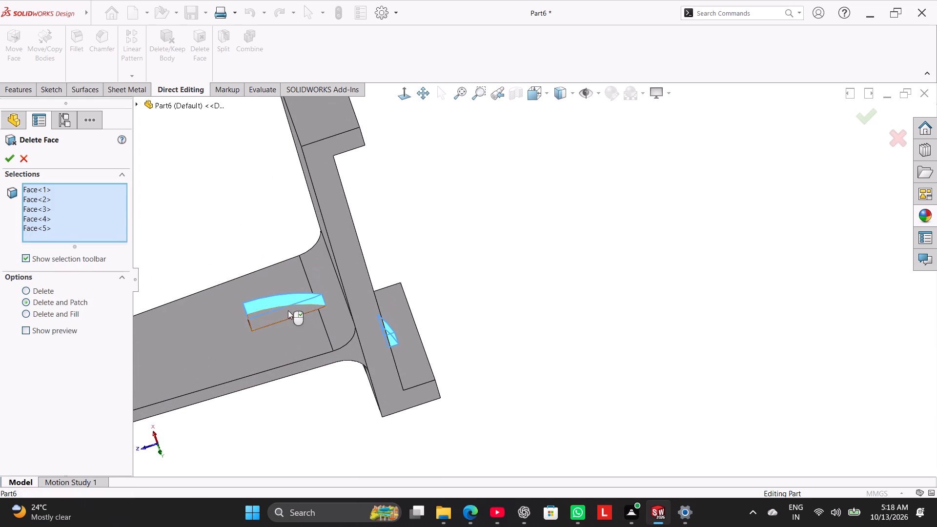
middle_drag(254, 327, 300, 314)
click(250, 317)
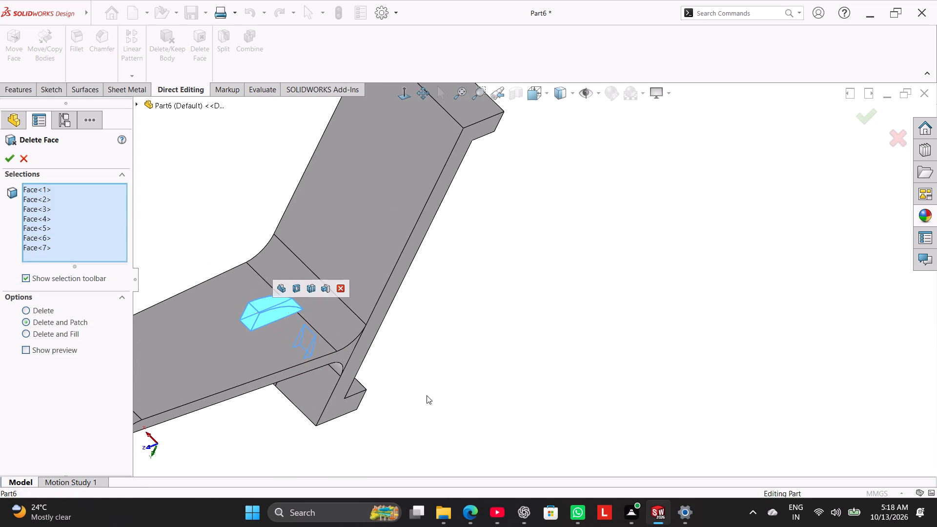
middle_drag(432, 392, 329, 273)
middle_drag(382, 321, 262, 371)
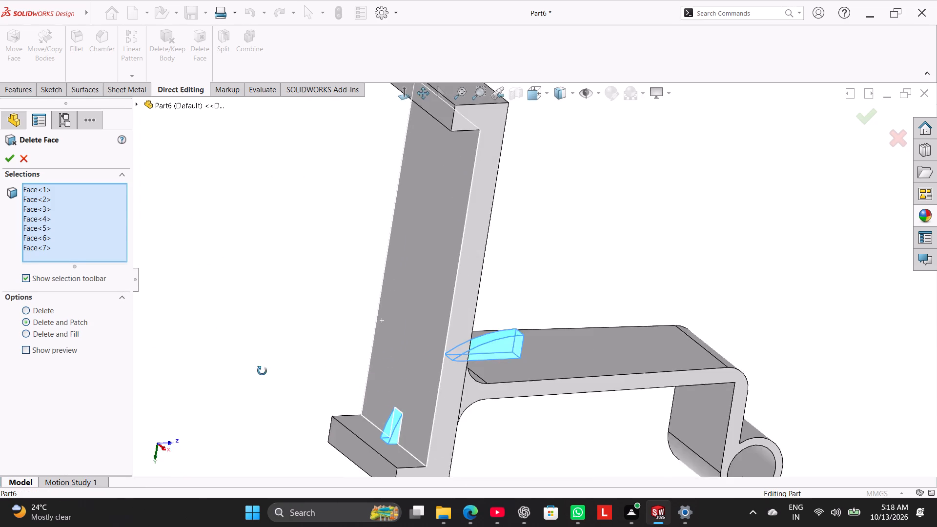
middle_drag(262, 371, 322, 375)
drag(9, 154, 10, 159)
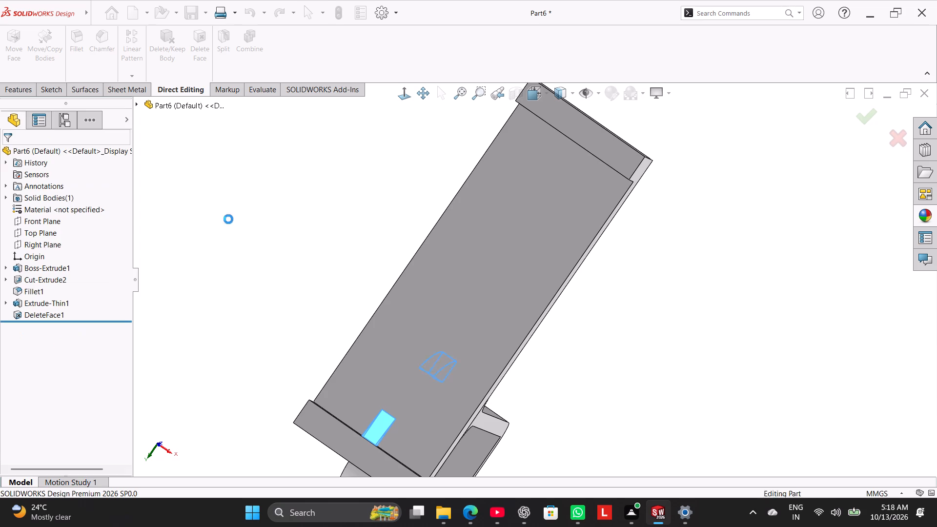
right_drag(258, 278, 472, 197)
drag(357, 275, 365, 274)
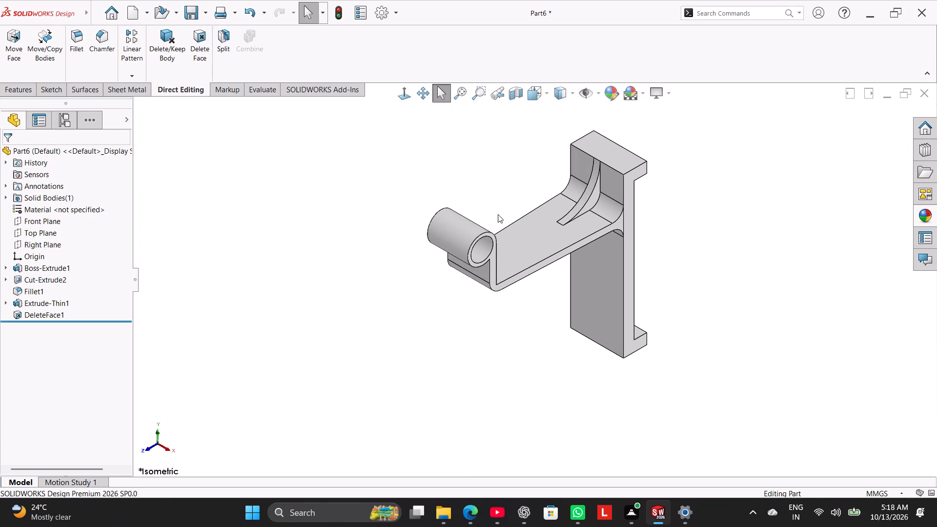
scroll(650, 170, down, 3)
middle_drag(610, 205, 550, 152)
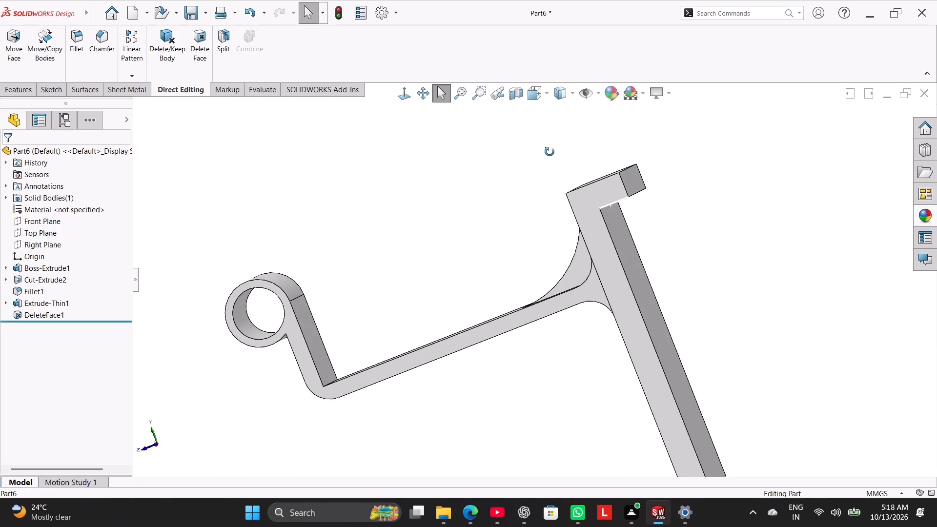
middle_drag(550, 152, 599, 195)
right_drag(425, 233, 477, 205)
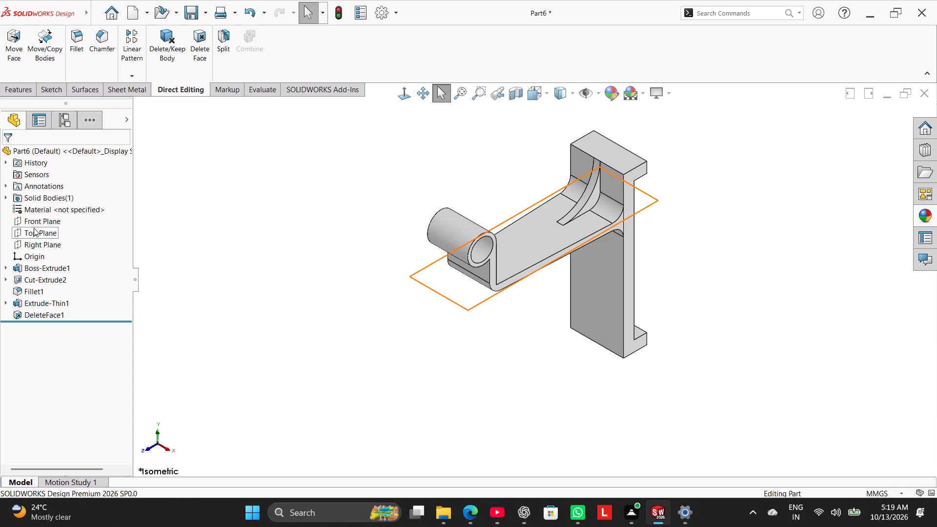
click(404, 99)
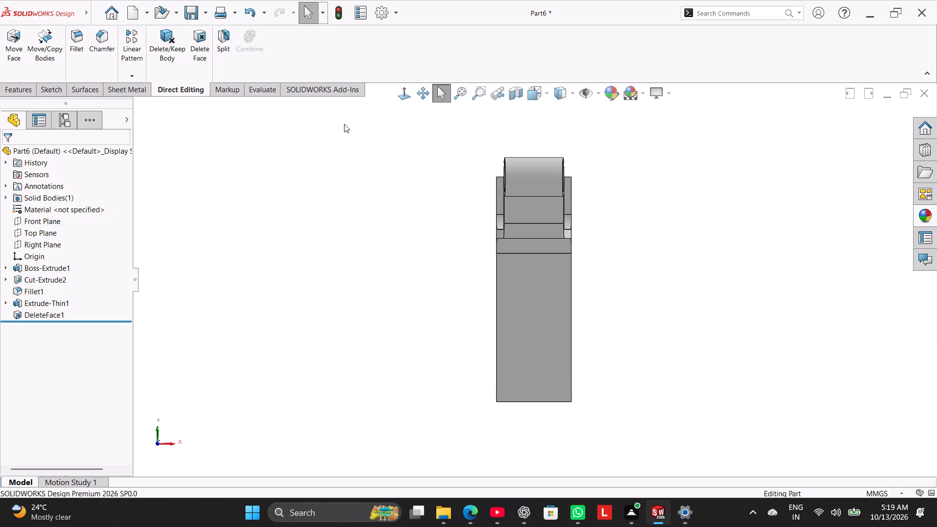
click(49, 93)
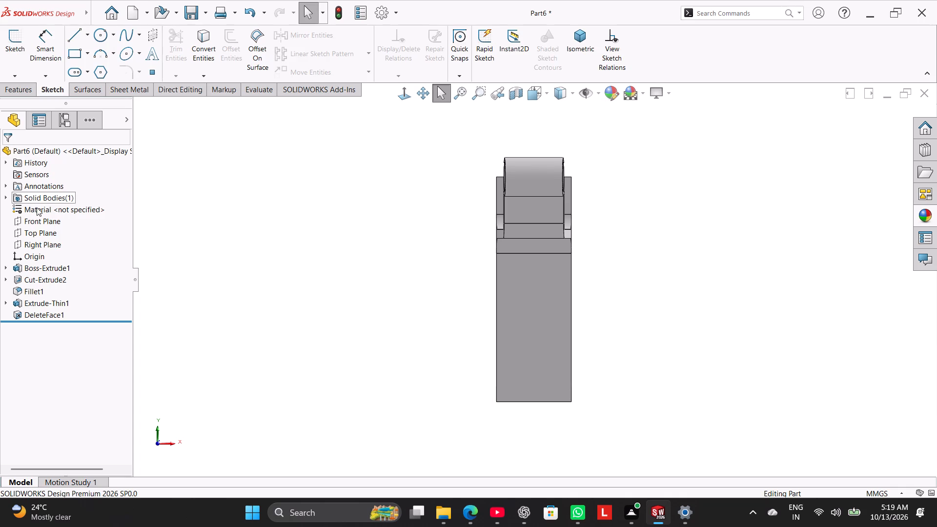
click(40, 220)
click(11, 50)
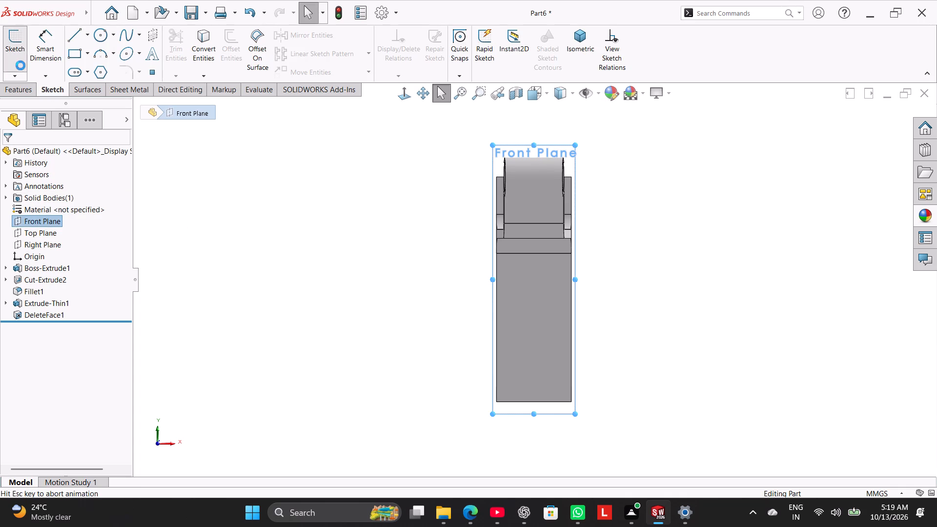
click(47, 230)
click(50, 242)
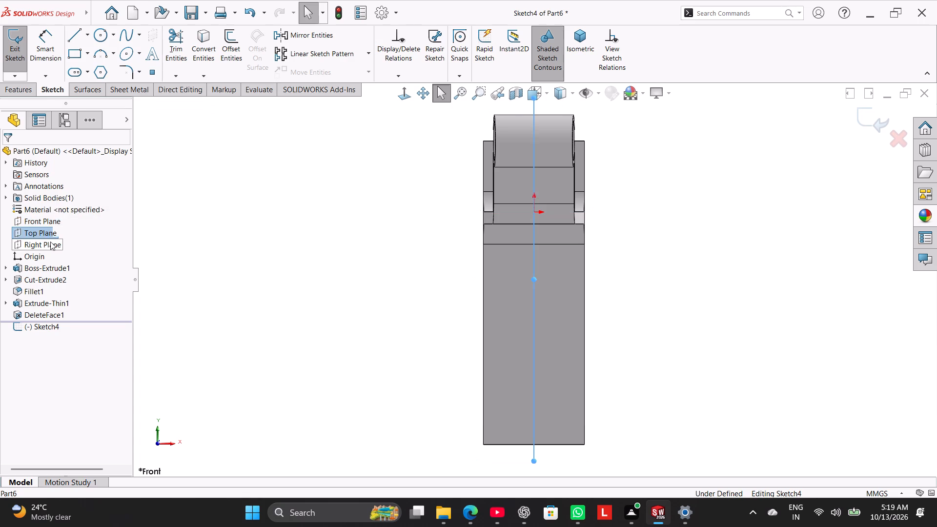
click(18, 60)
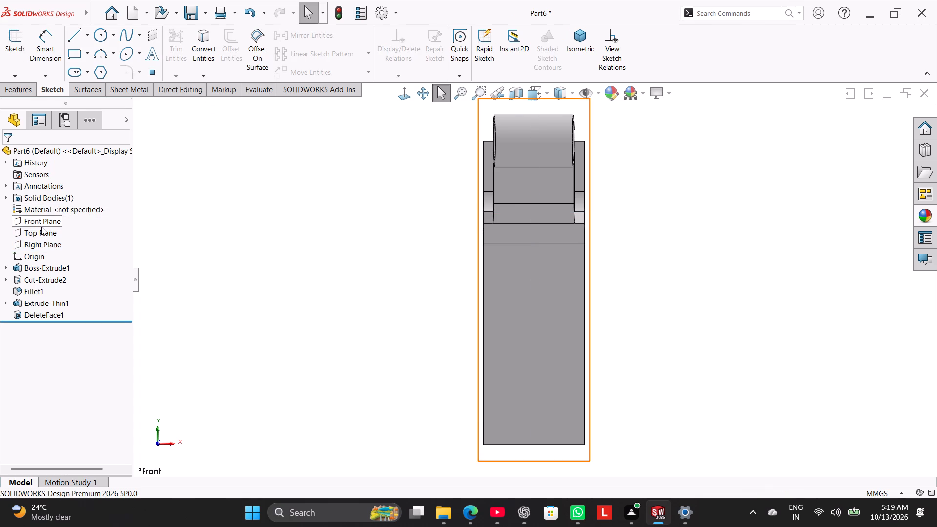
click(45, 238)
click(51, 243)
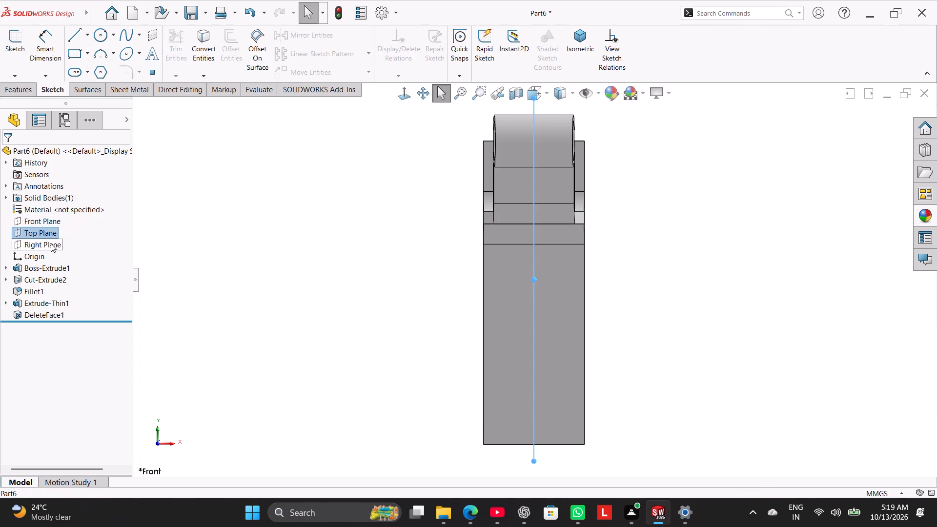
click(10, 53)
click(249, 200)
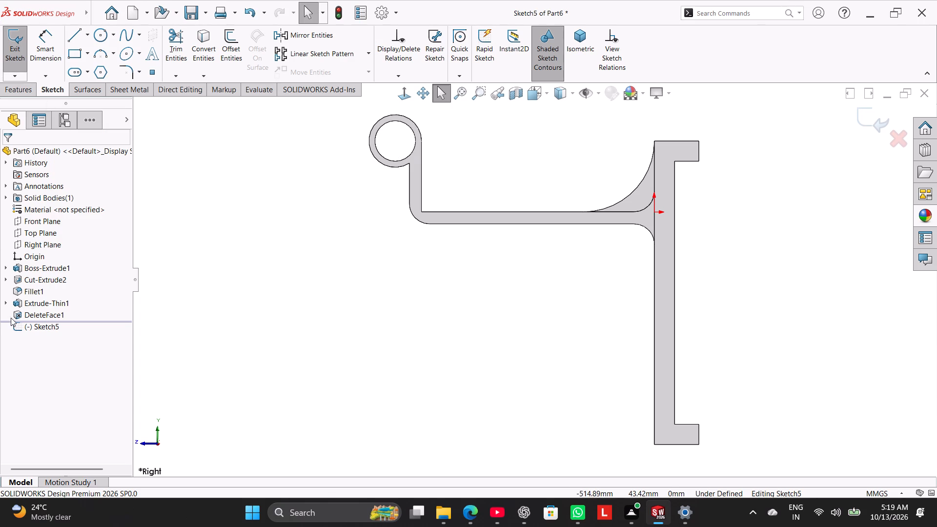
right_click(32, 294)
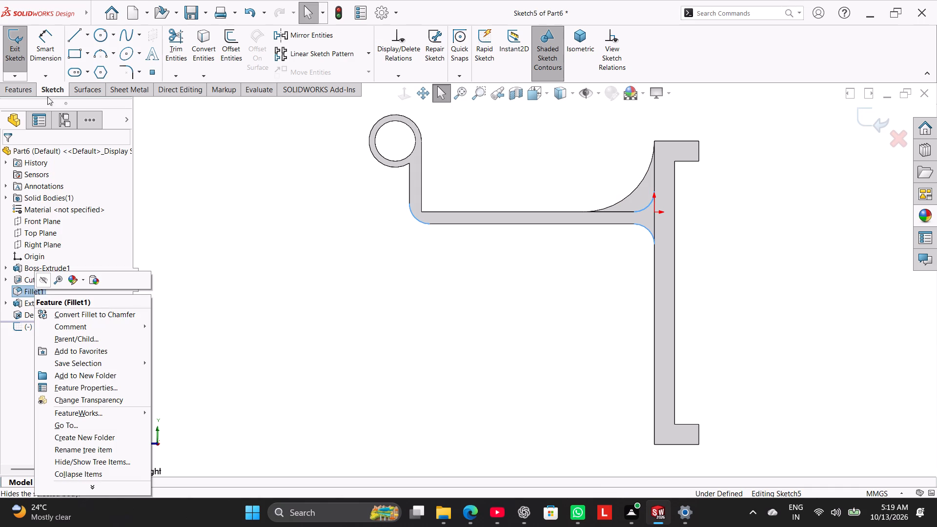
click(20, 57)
Edit the bracket's fillet feature to add the inner bend edge between the arm and the tube's upright at 20 mm radius.
right_click(32, 288)
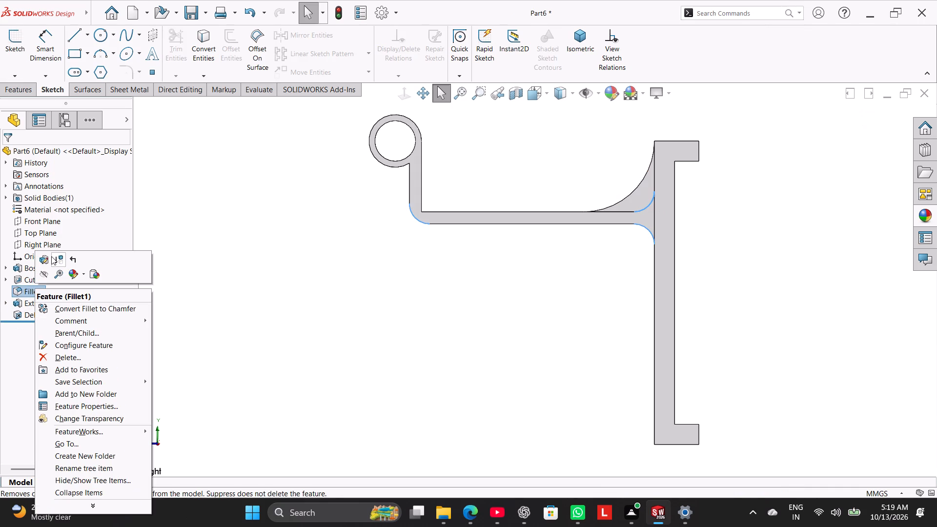
click(47, 258)
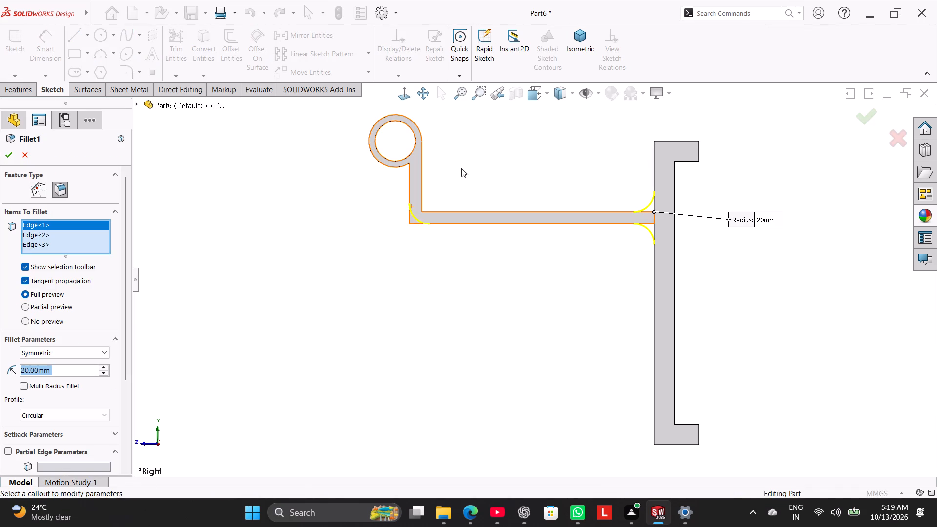
middle_drag(457, 194, 440, 249)
click(430, 199)
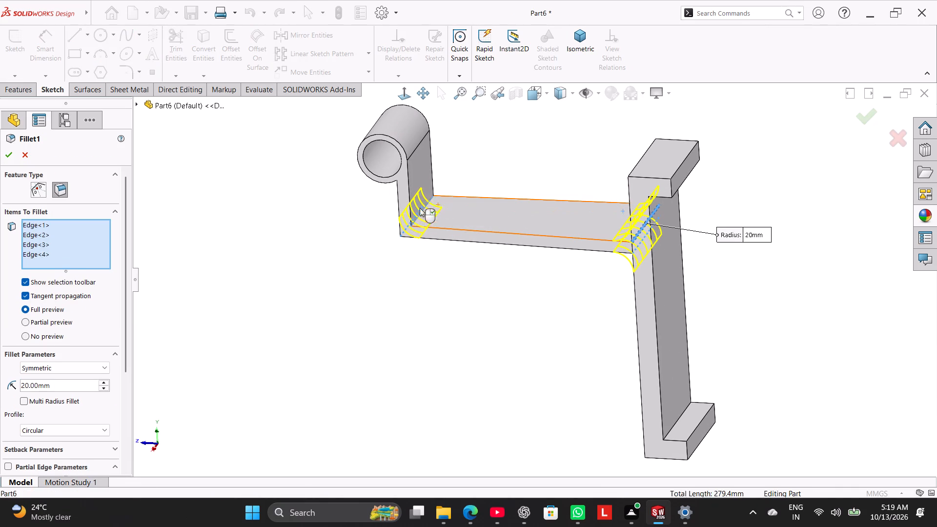
middle_drag(303, 246, 326, 238)
click(6, 157)
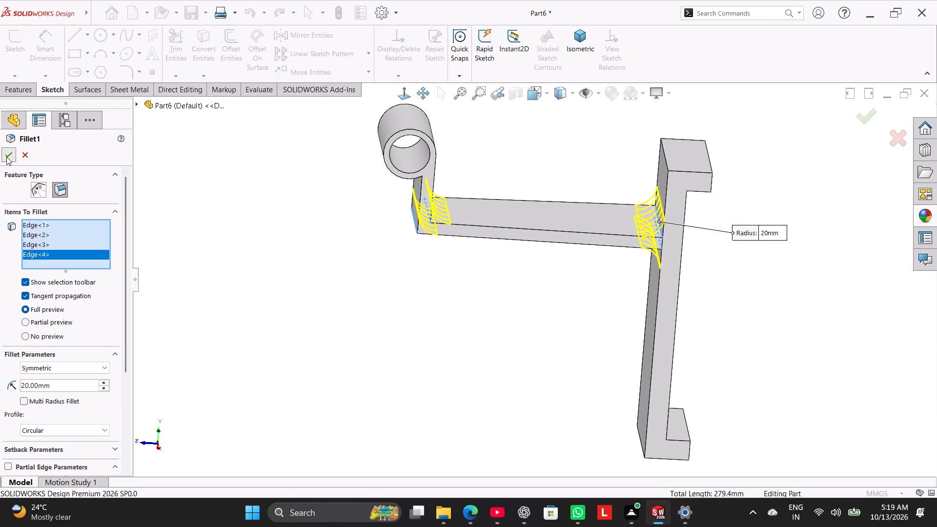
click(212, 248)
Edit the fillet to use multiple radii and set the arm's inner bend near the tube to 15 mm.
right_drag(259, 255, 312, 189)
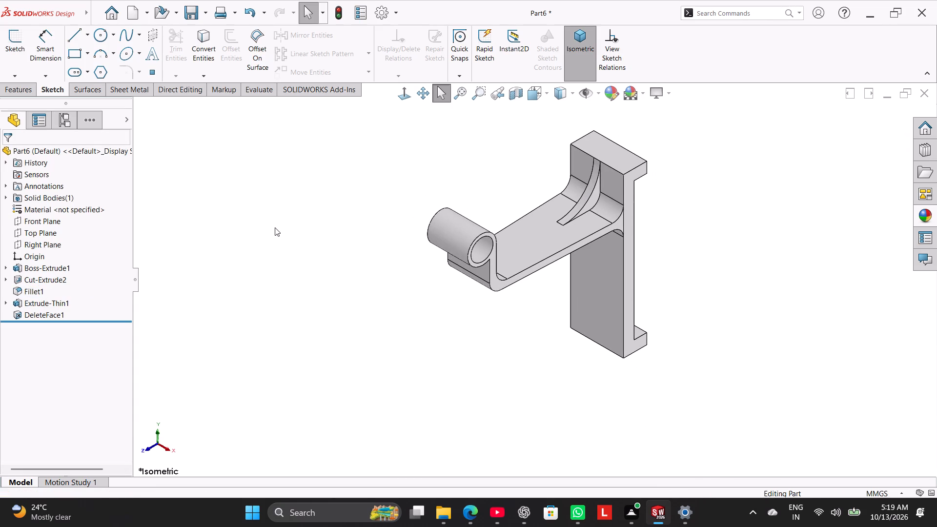
right_drag(275, 227, 304, 186)
middle_drag(380, 261, 325, 196)
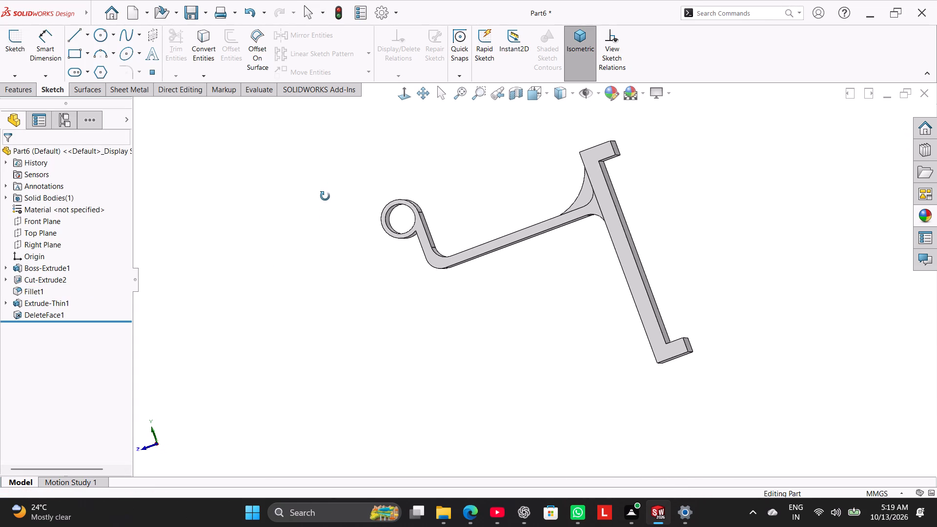
middle_drag(325, 196, 333, 205)
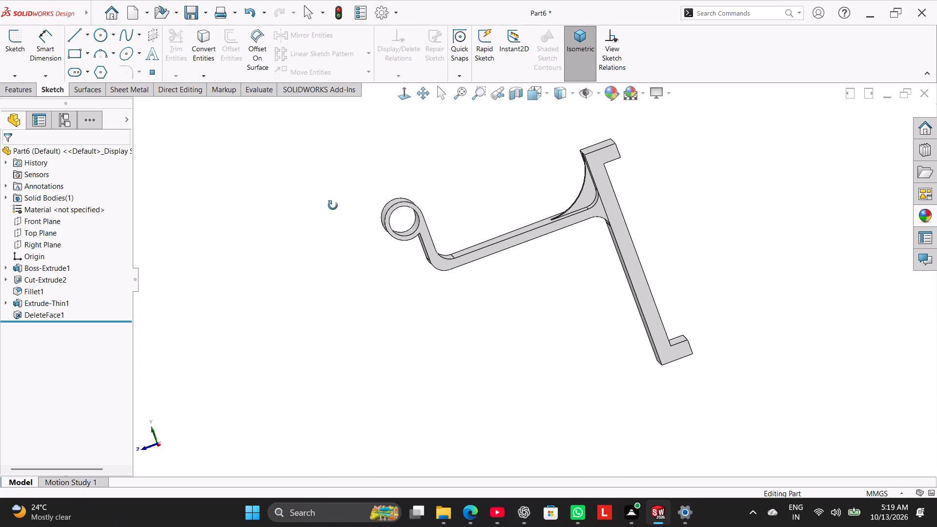
middle_drag(333, 205, 329, 204)
right_click(22, 286)
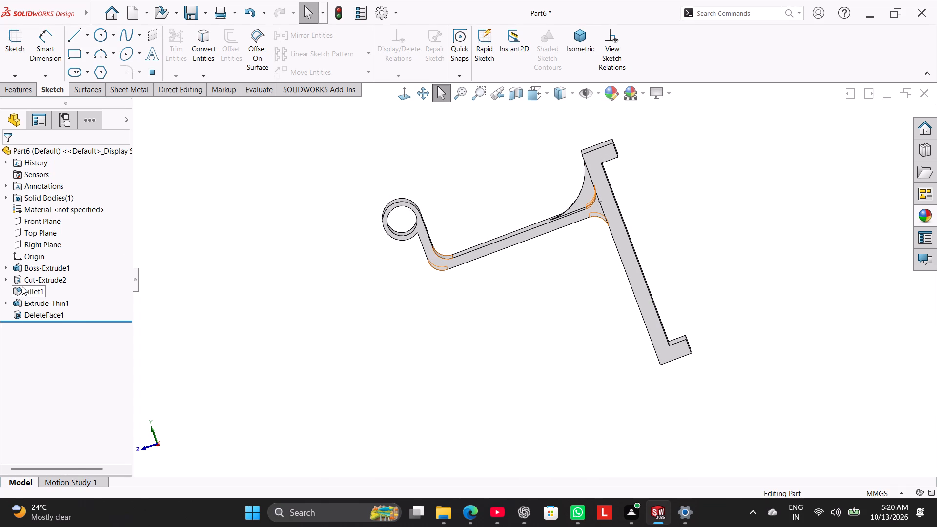
click(37, 256)
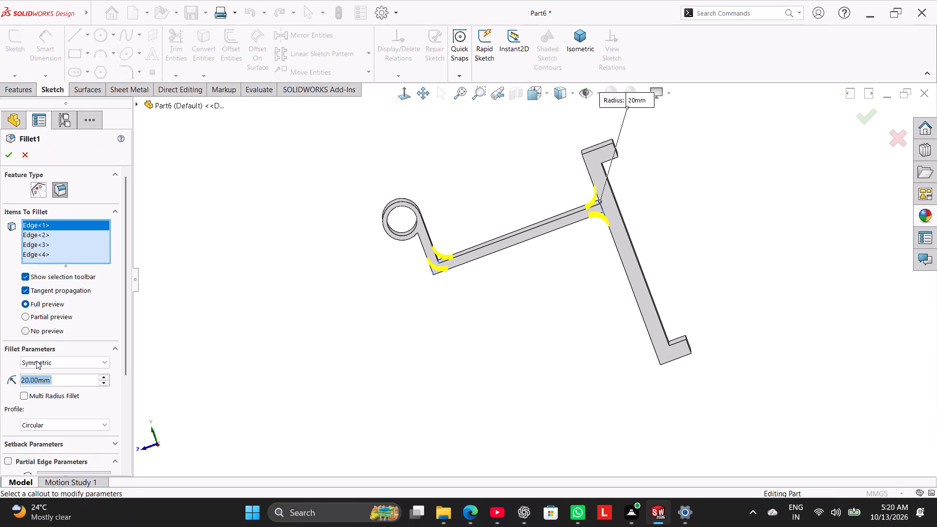
click(22, 396)
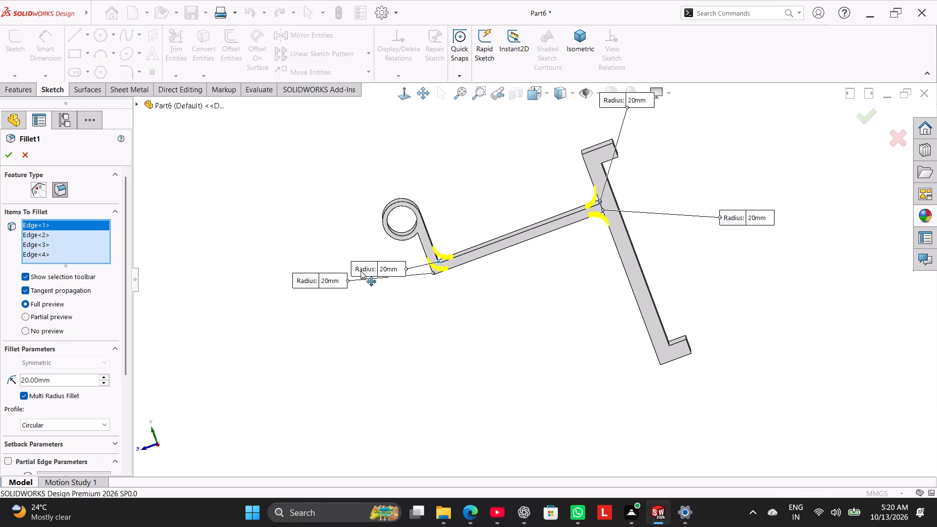
drag(363, 268, 455, 170)
double_click(482, 170)
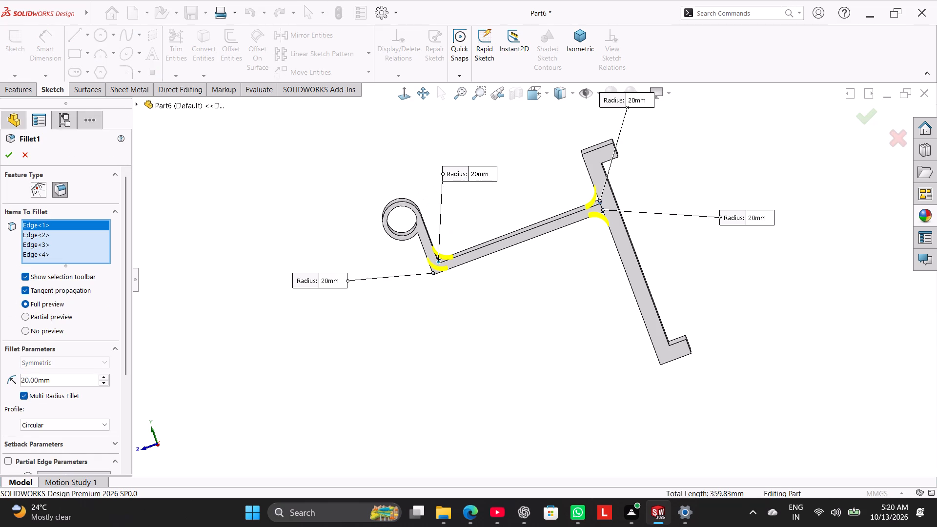
text(15)
key(Return)
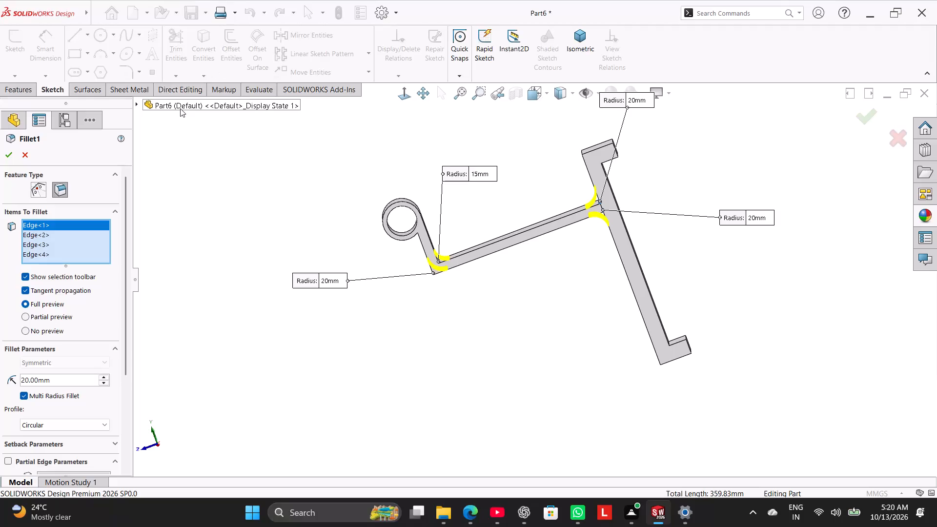
click(10, 154)
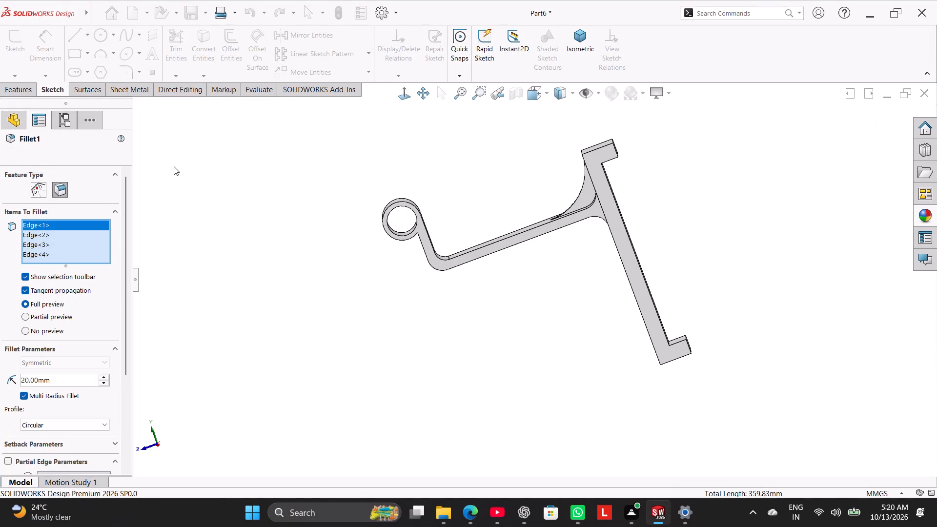
click(281, 167)
Edit the fillet feature again and set the radius of the arm's inner bend near the tube to 12 mm.
middle_drag(310, 177, 314, 167)
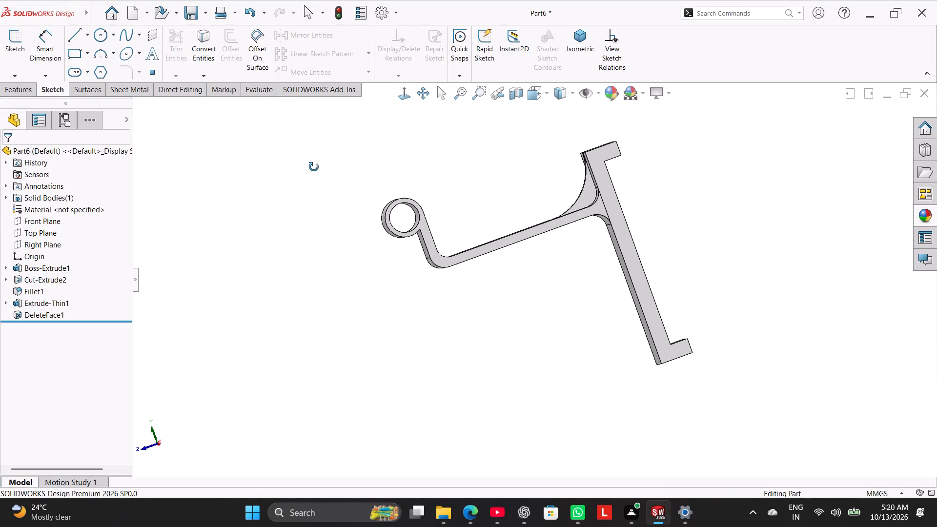
middle_drag(314, 167, 322, 182)
scroll(455, 221, down, 4)
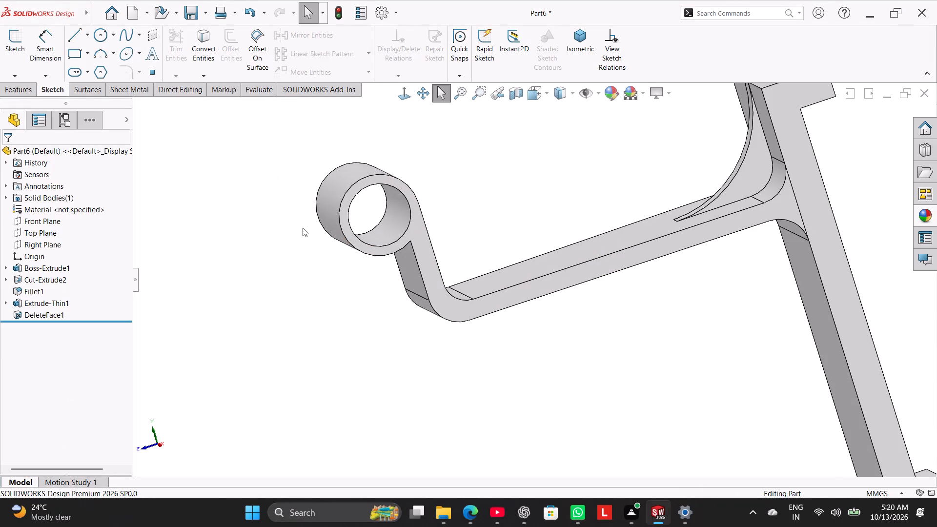
scroll(303, 228, up, 2)
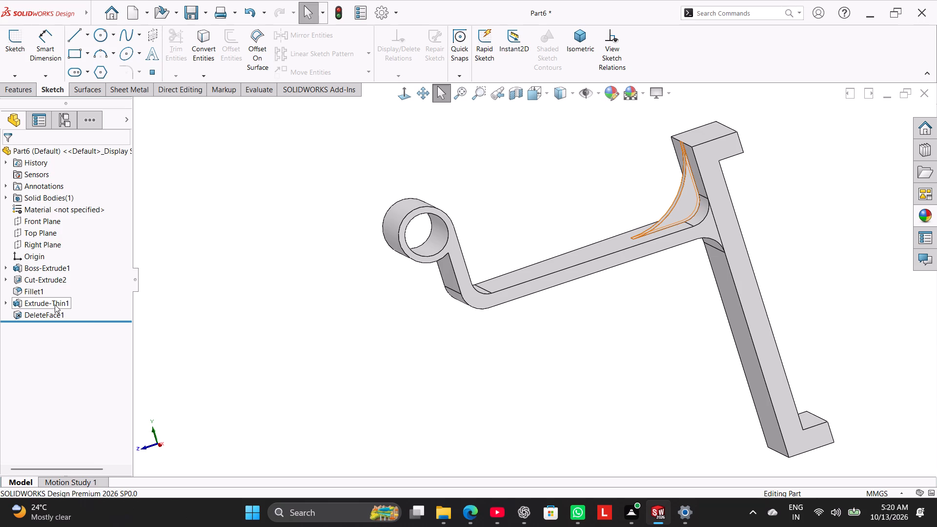
right_click(55, 304)
click(38, 286)
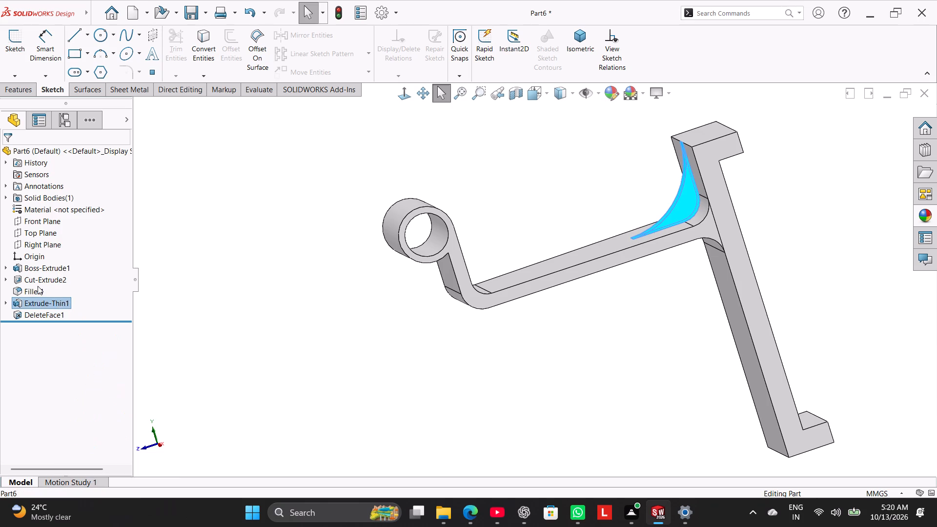
click(49, 261)
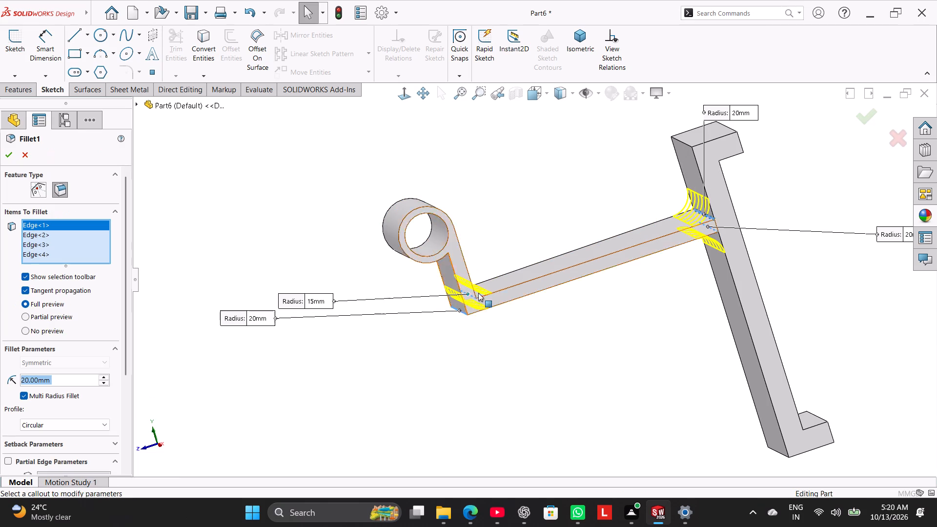
double_click(313, 303)
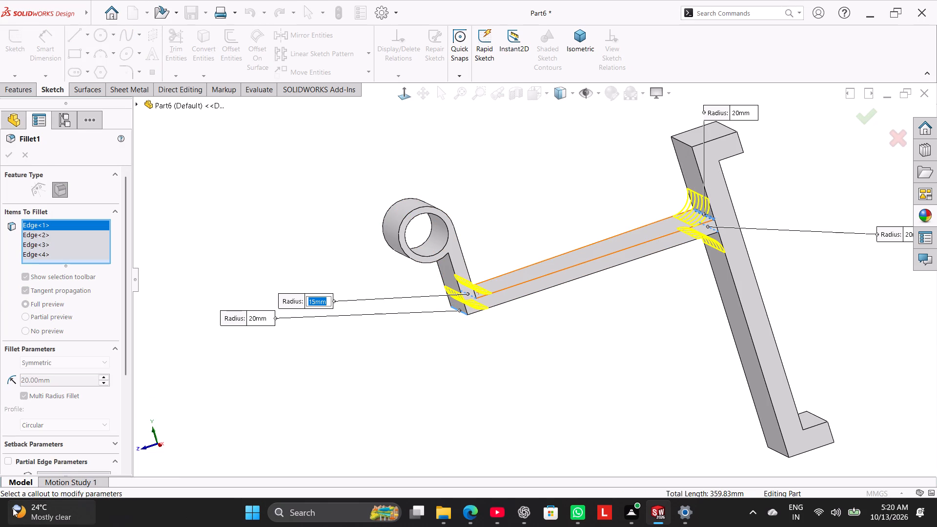
text(12)
key(Return)
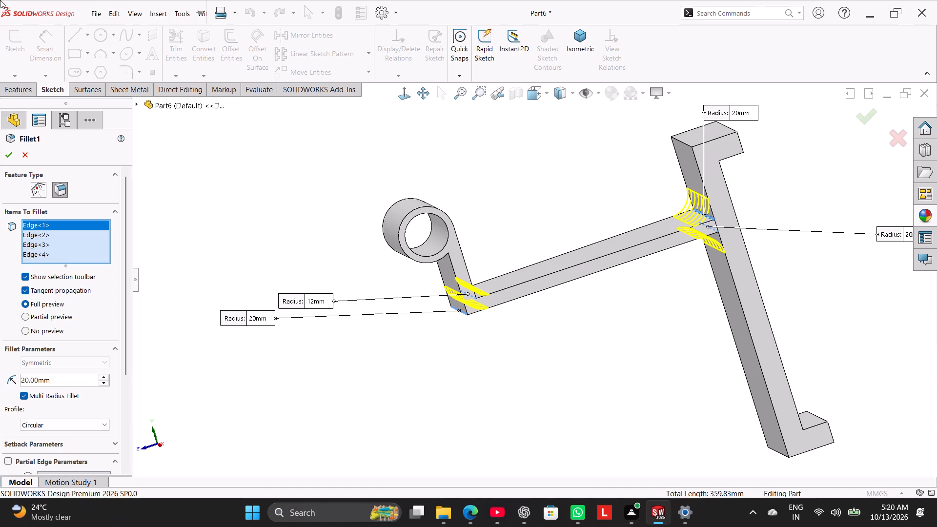
click(4, 155)
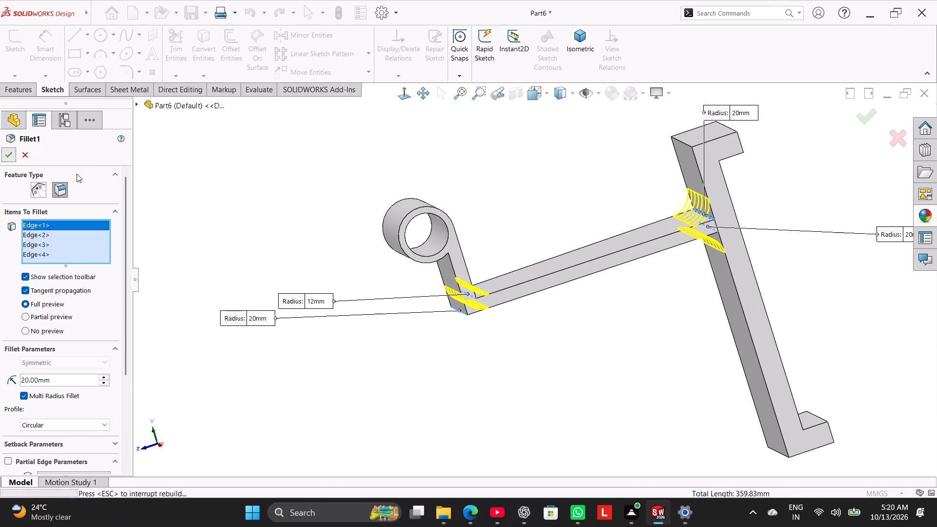
On the Right Plane, sketch a vertical line about 150 mm down from the tube's outer quadrant and a horizontal line about 282 mm to the plate.
right_drag(259, 204, 366, 153)
middle_drag(272, 192, 252, 170)
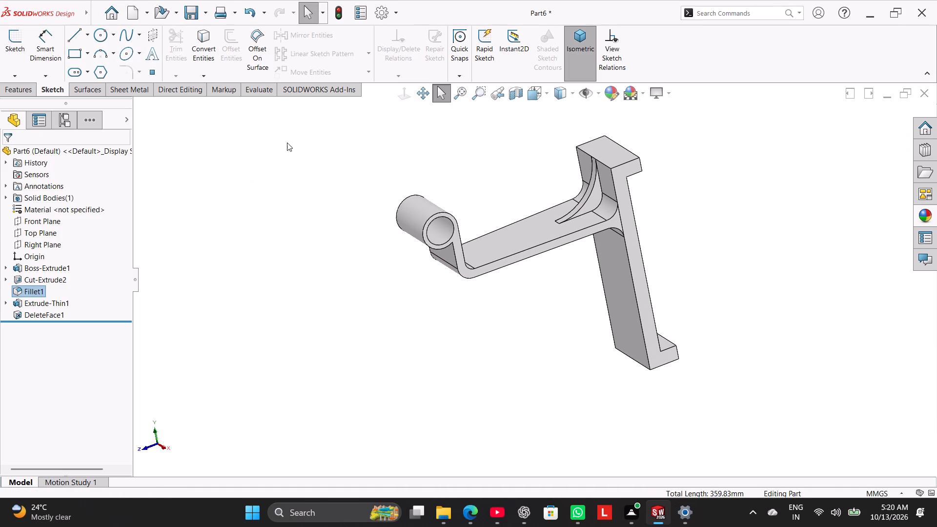
click(40, 244)
click(53, 232)
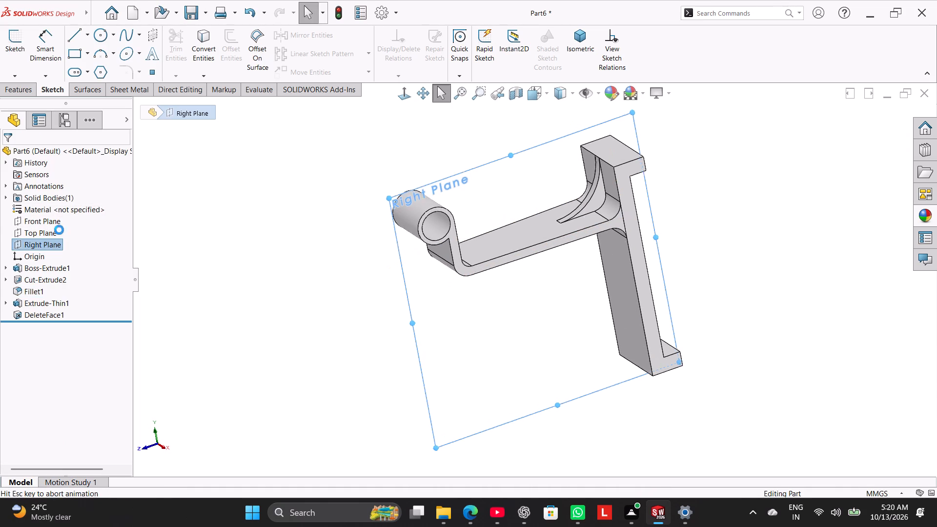
click(211, 212)
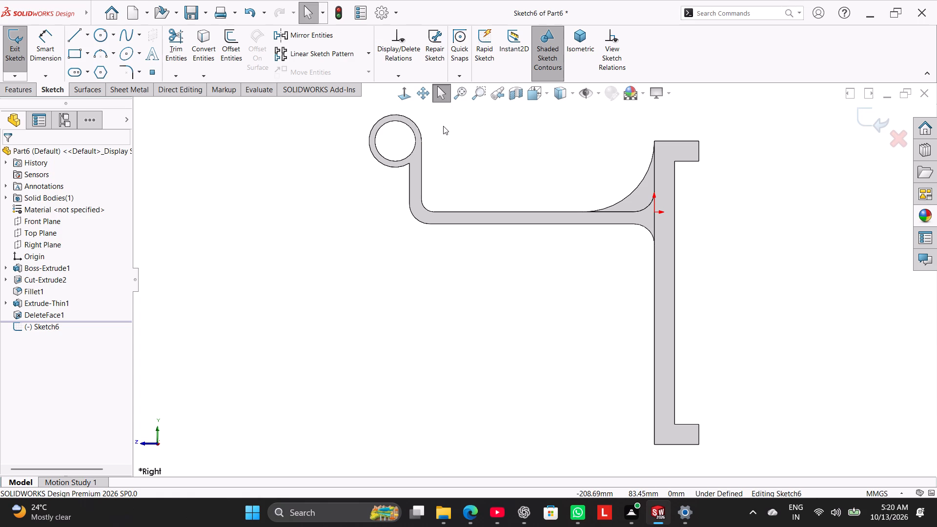
click(75, 37)
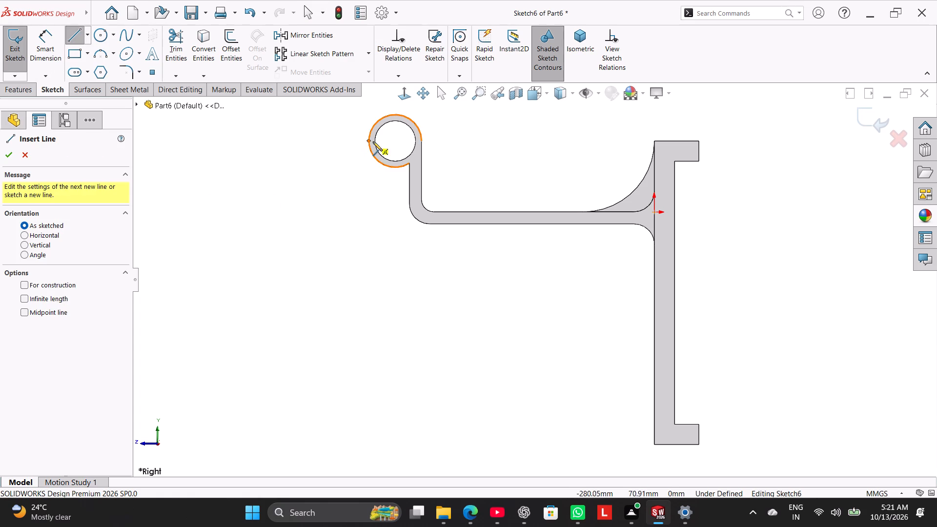
click(370, 141)
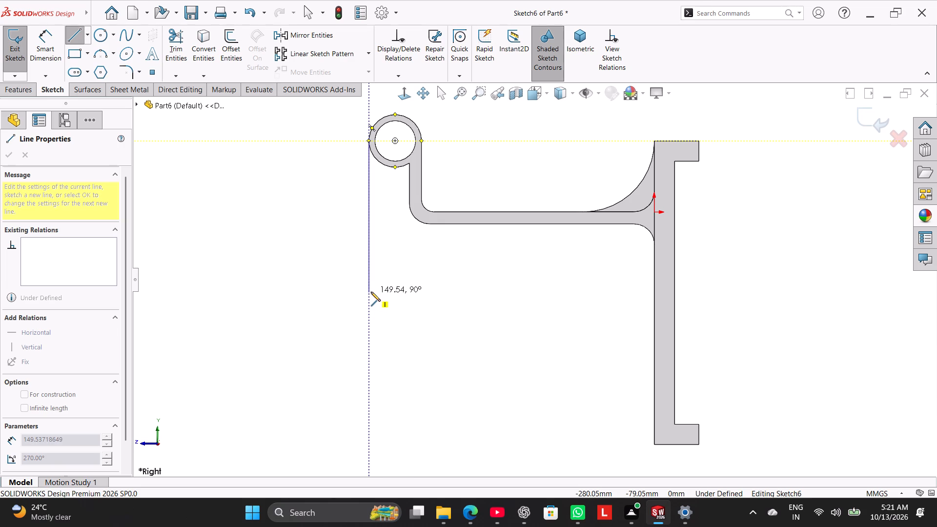
click(371, 292)
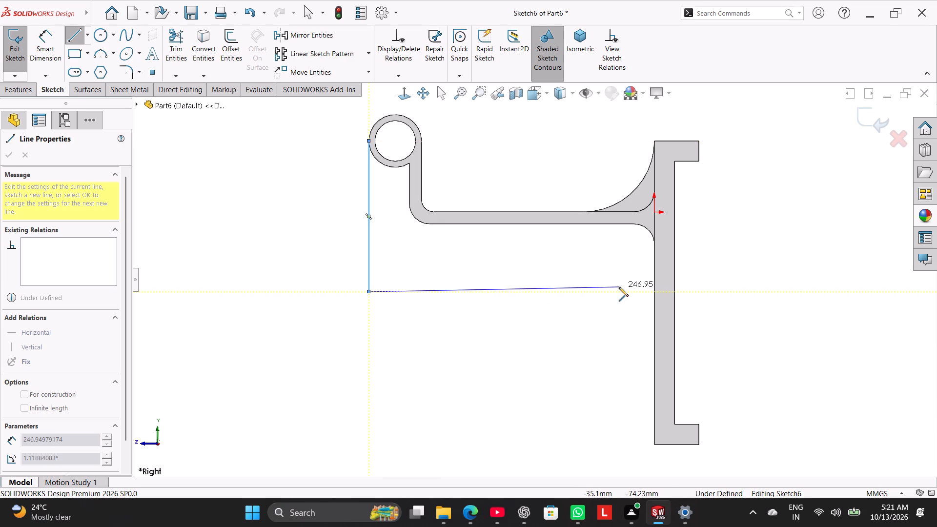
click(653, 291)
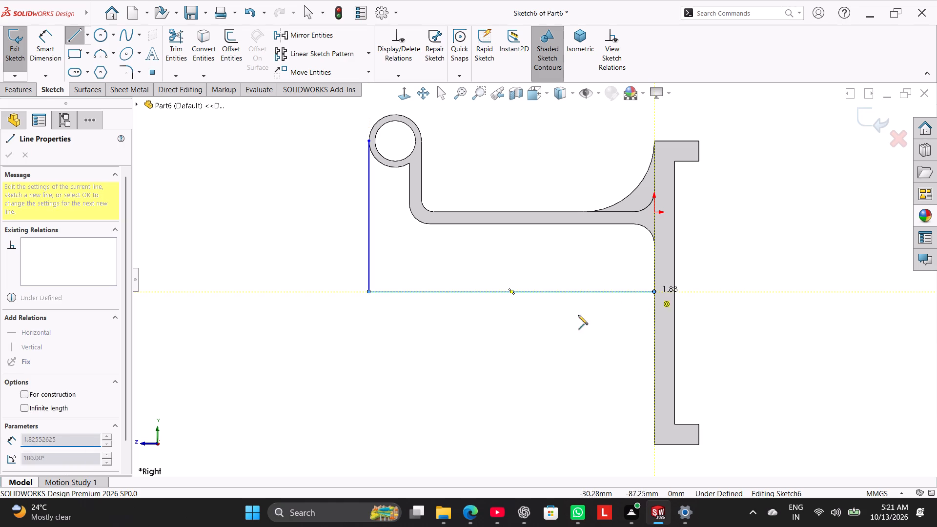
right_drag(551, 325, 556, 325)
click(575, 331)
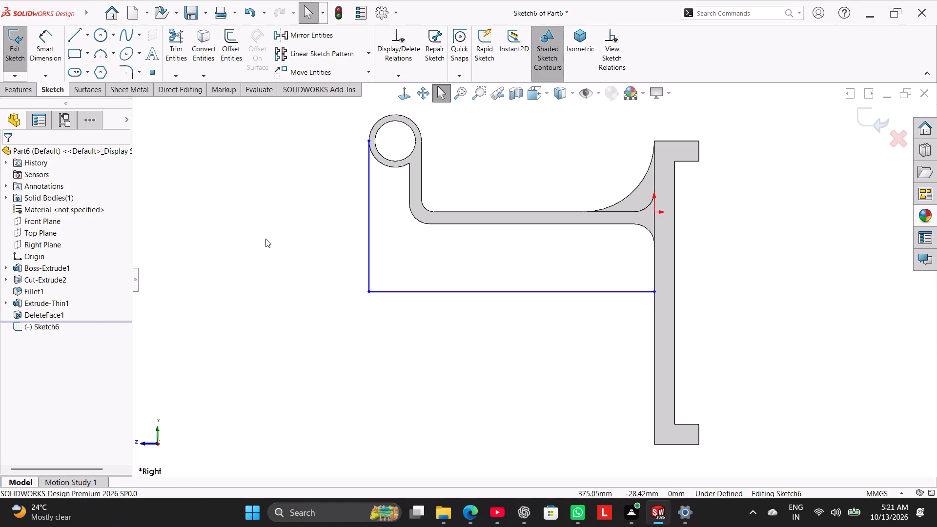
Add a tangent relation between the tube's outer circular edge and the sketch's vertical line.
click(45, 59)
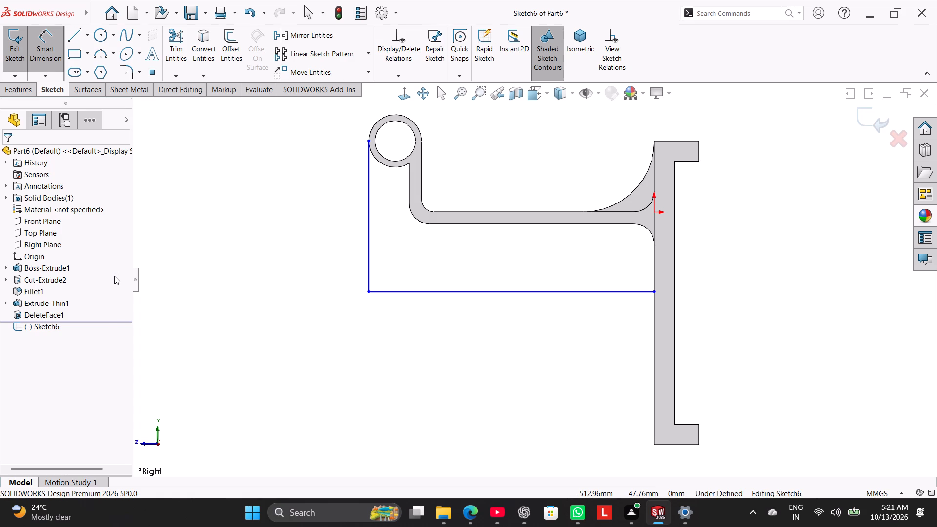
right_click(249, 205)
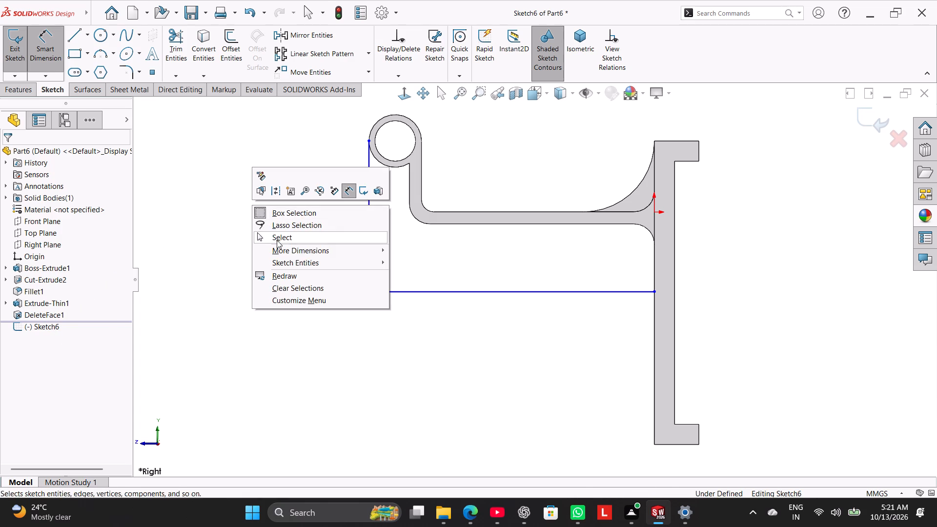
click(277, 240)
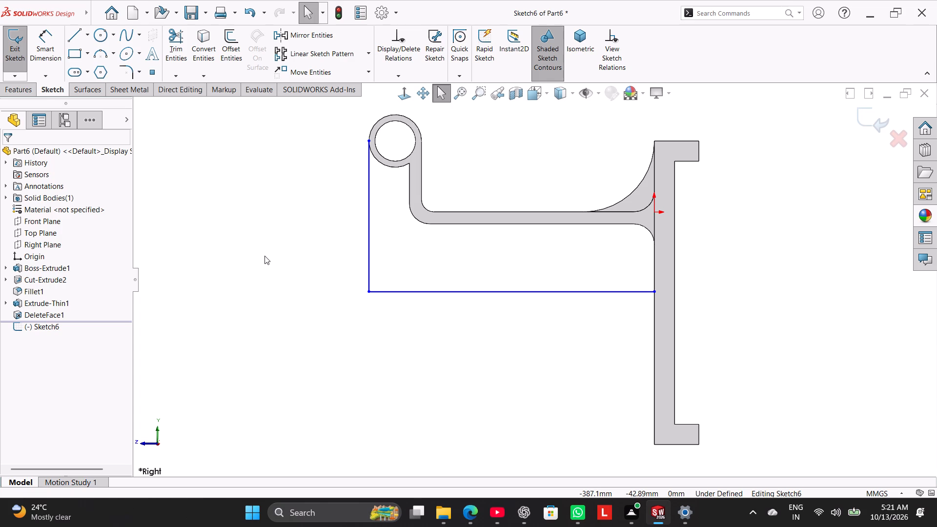
ctrl+click(380, 161)
ctrl+click(370, 175)
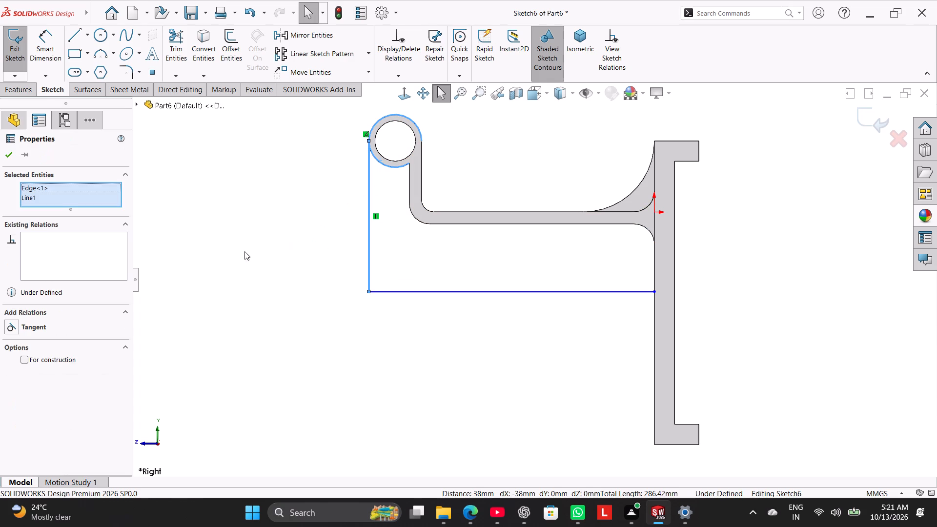
click(41, 327)
click(244, 297)
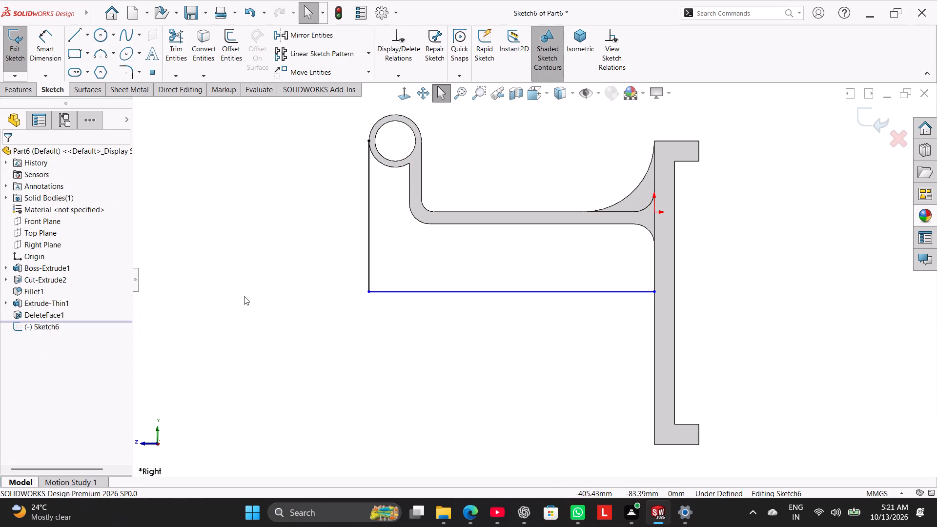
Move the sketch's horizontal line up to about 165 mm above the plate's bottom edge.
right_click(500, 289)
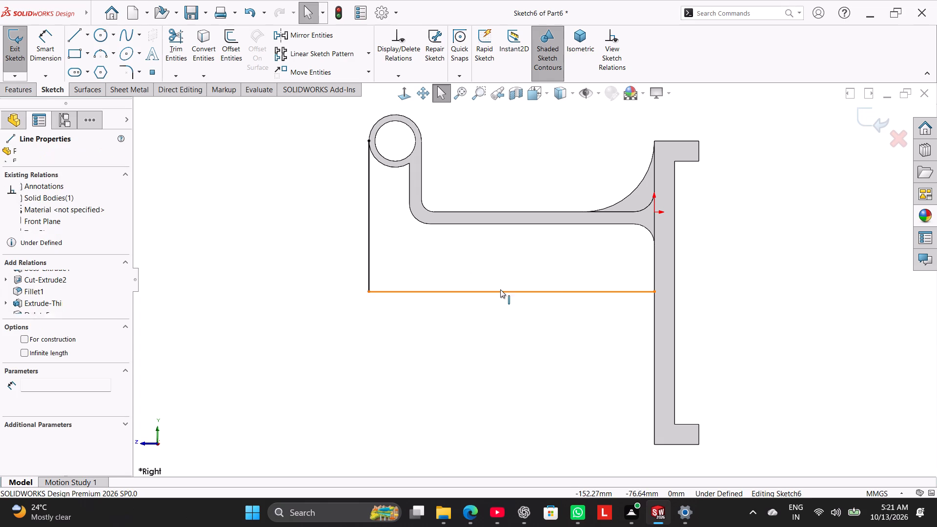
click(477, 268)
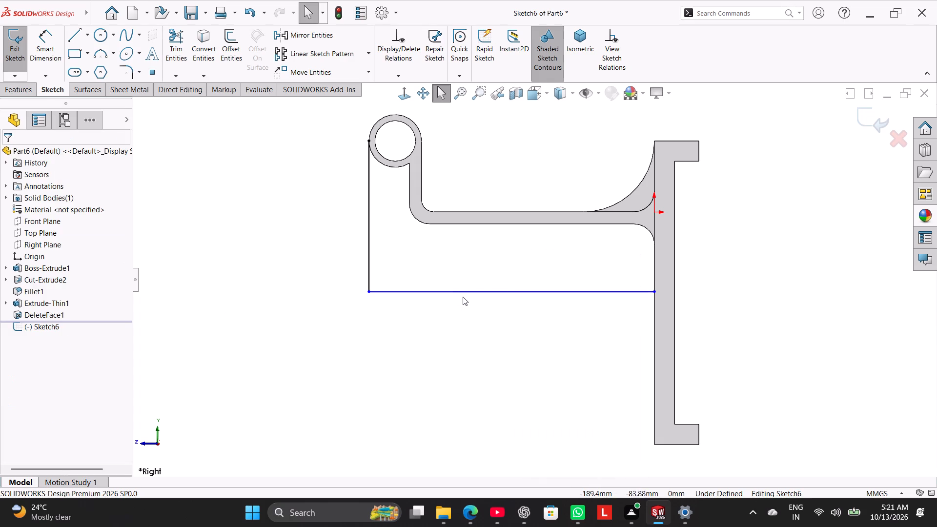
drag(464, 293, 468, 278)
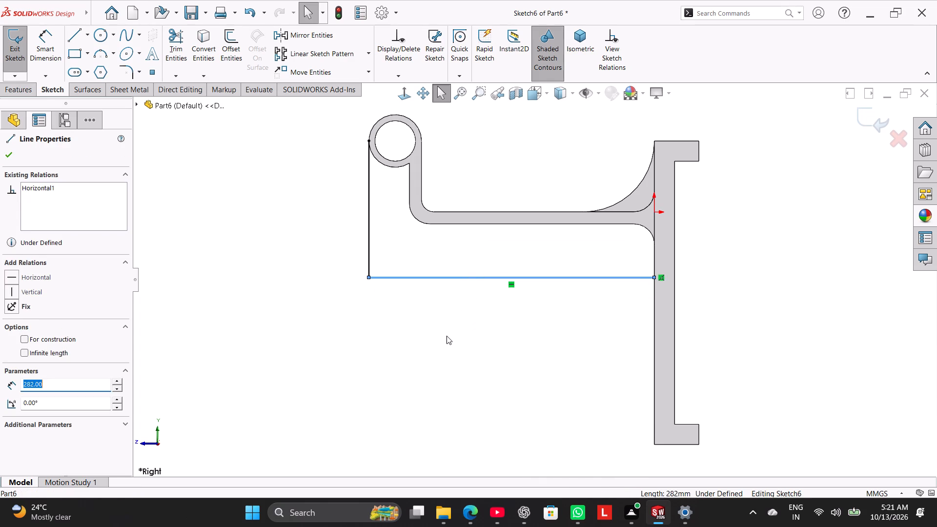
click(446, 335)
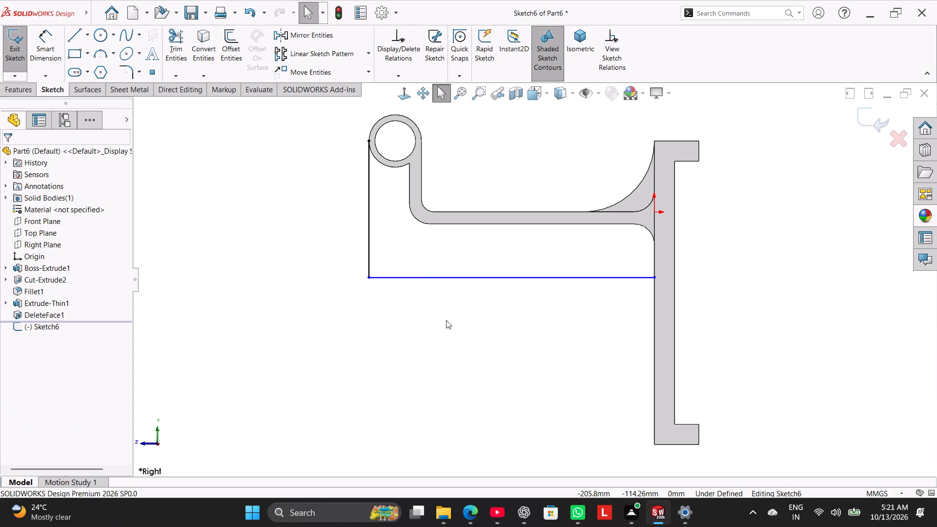
Dimension the horizontal line 120 mm above the plate's bottom edge.
click(41, 45)
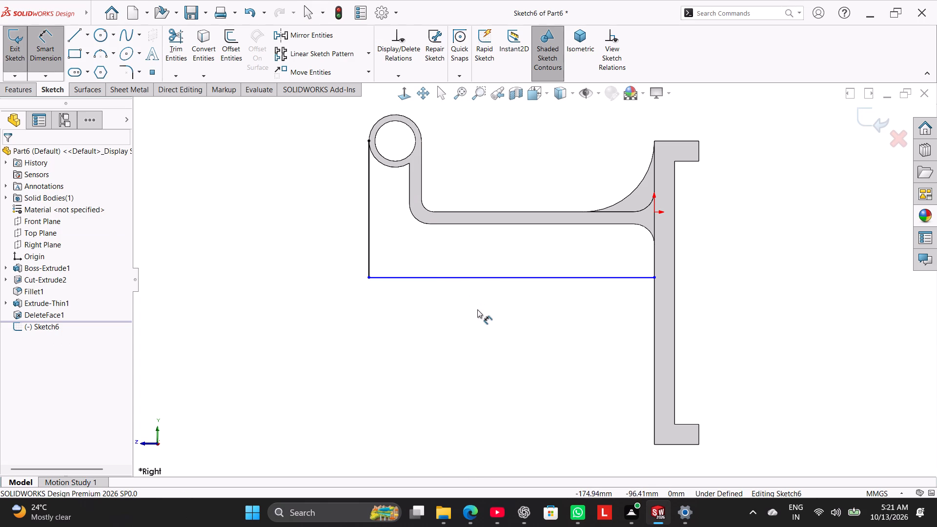
click(661, 446)
click(632, 280)
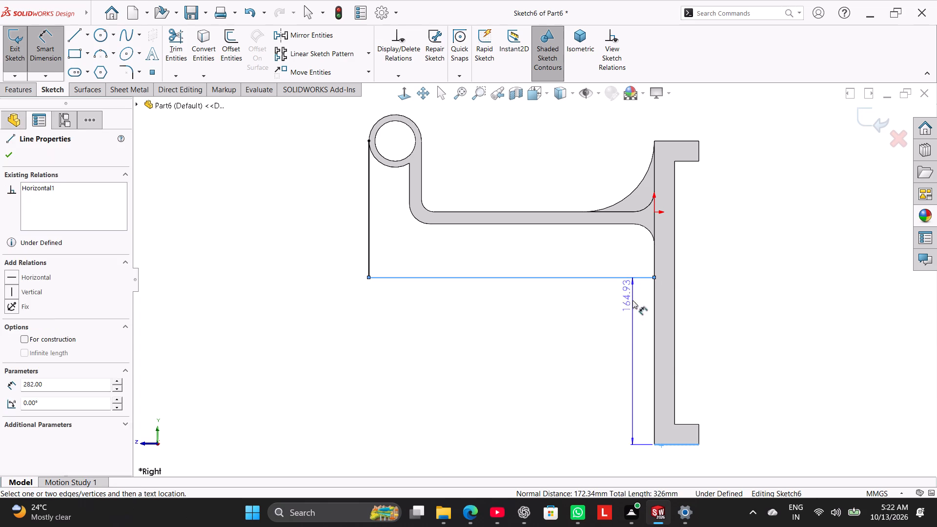
click(643, 339)
key(1)
key(2)
key(0)
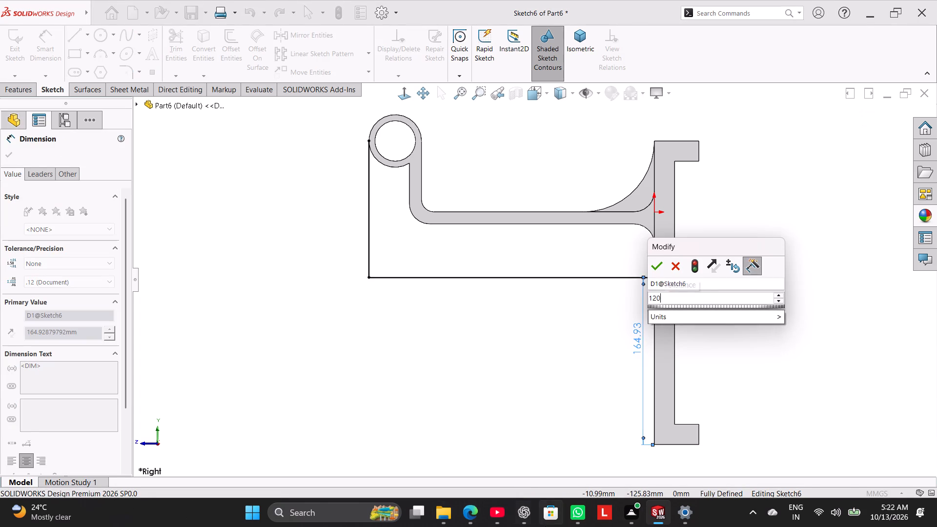
key(Return)
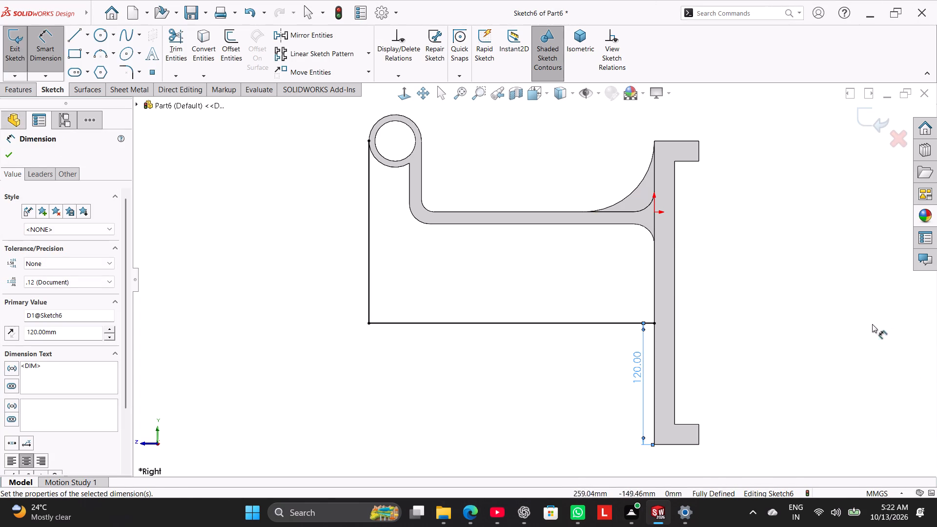
right_click(806, 279)
click(831, 313)
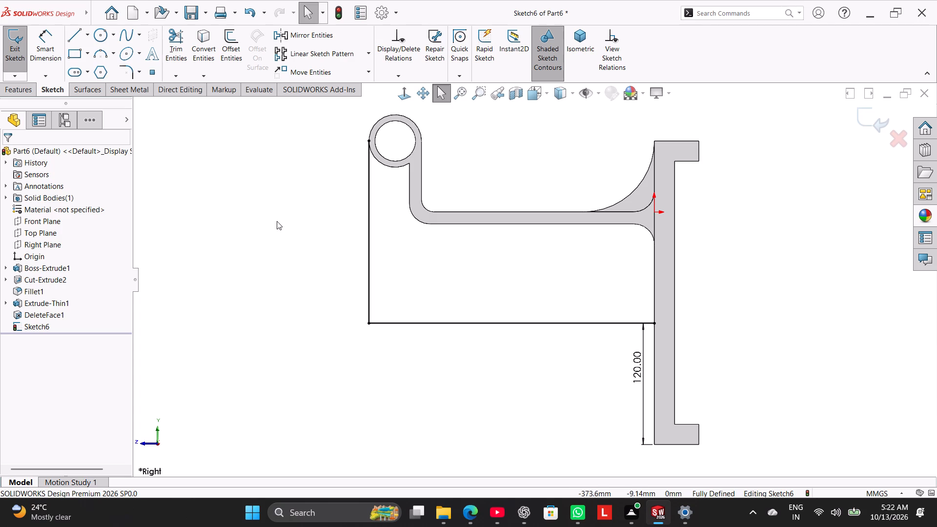
Exit the sketch and delete the Extrude-Thin1 rib together with its dependent DeleteFace1 feature, keeping the arc sketch.
middle_drag(277, 221, 297, 212)
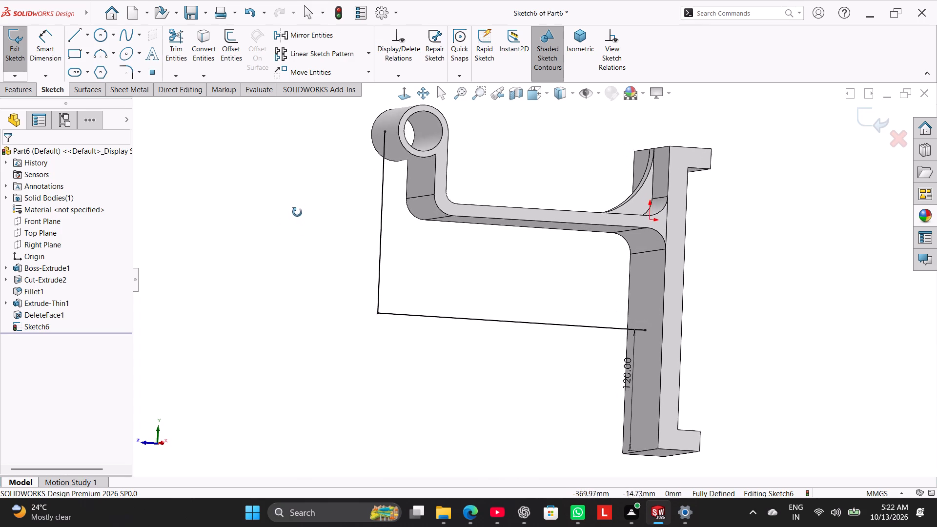
middle_drag(297, 212, 289, 238)
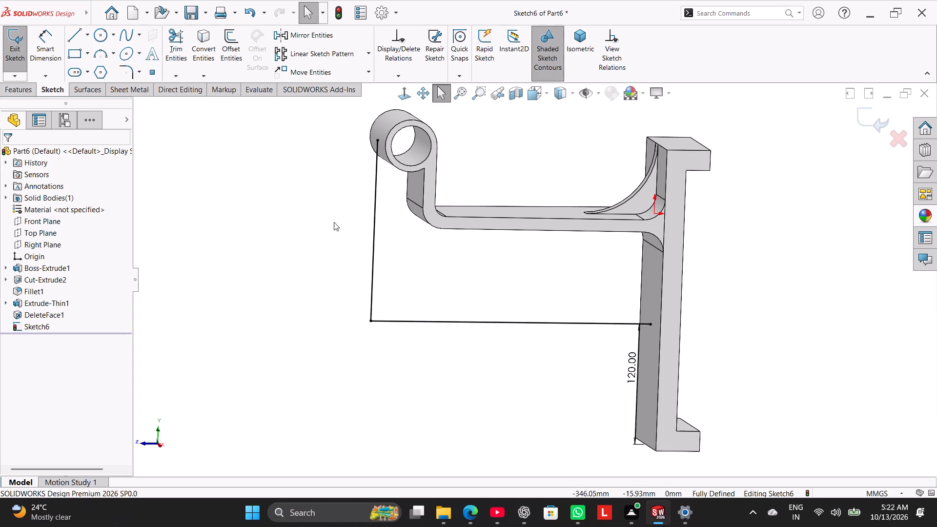
right_click(44, 311)
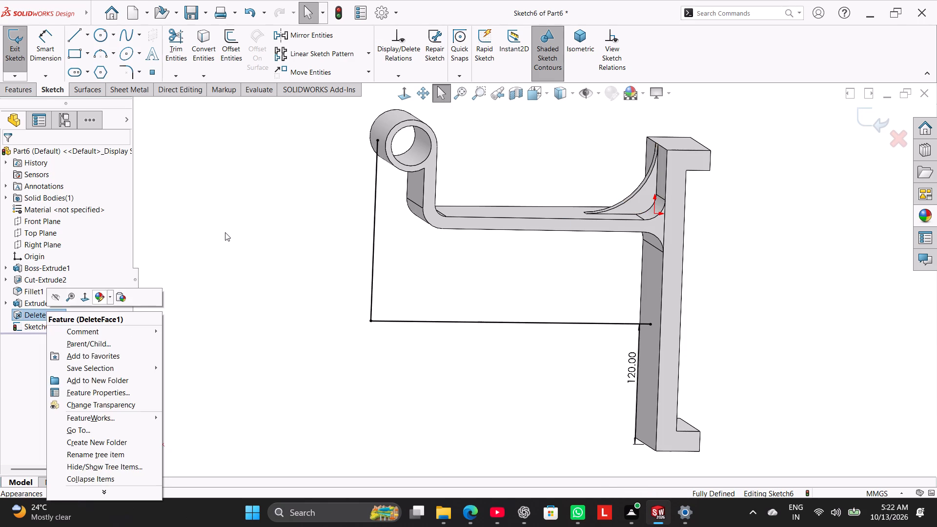
click(226, 229)
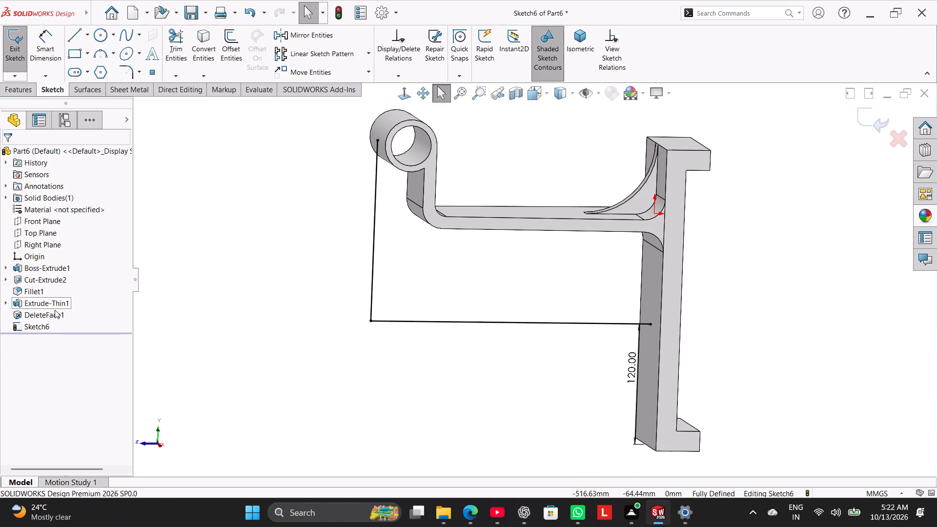
click(7, 56)
click(172, 229)
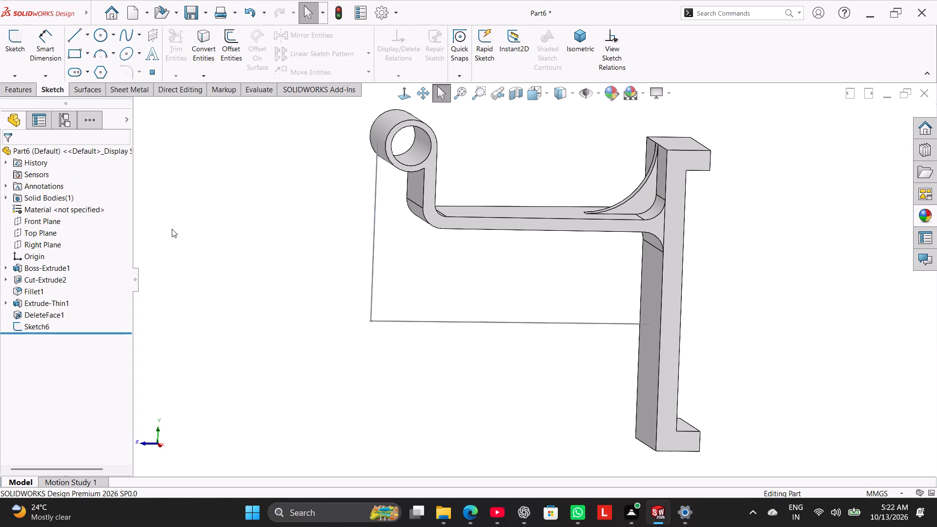
right_click(58, 304)
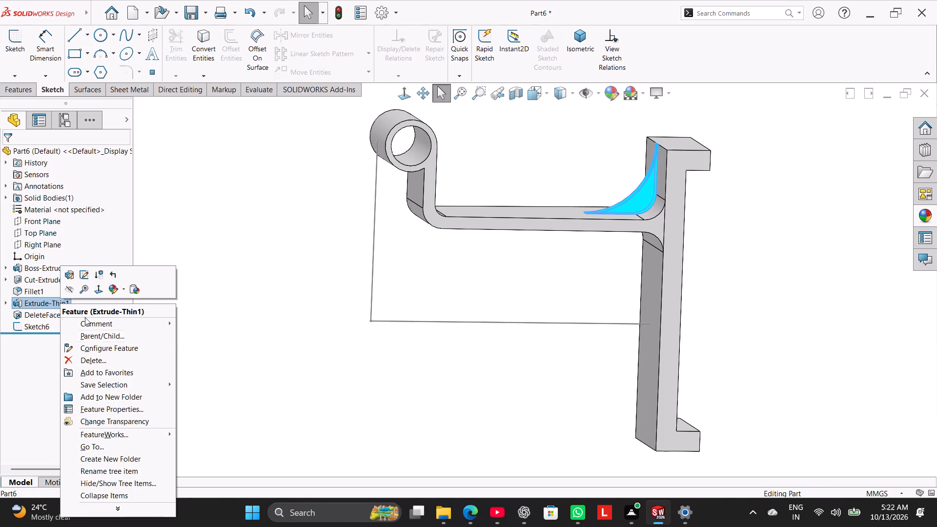
click(102, 357)
click(528, 187)
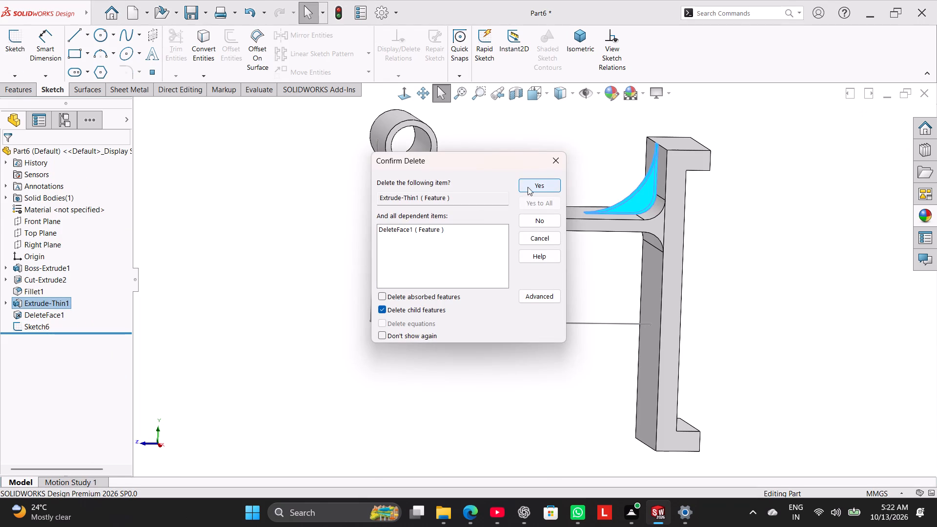
click(279, 255)
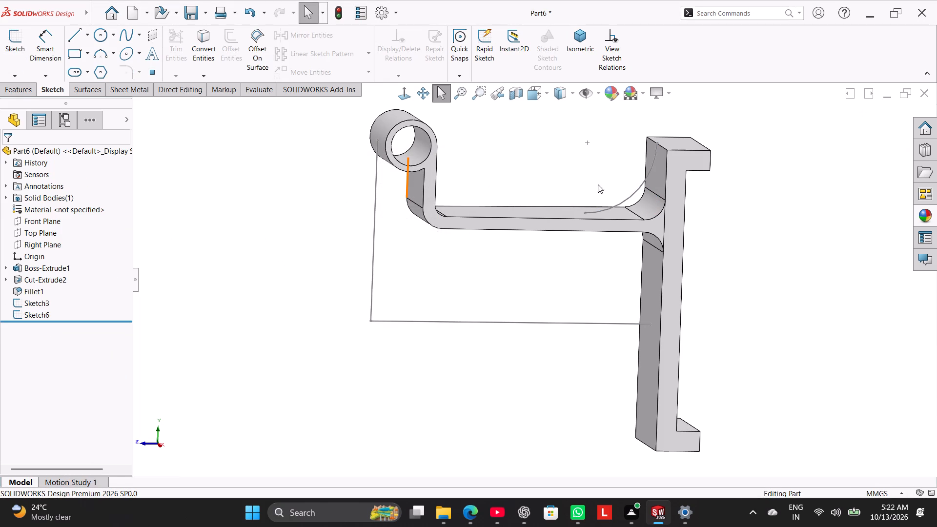
Create a 12 mm thick rib from the R70 arc sketch, centred on the sketch plane, with the material side flipped.
click(626, 200)
click(13, 89)
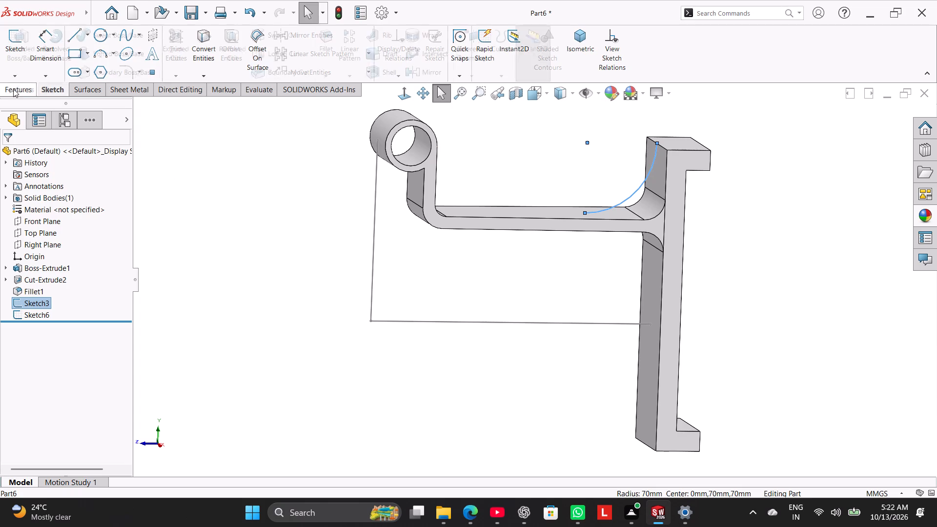
click(373, 37)
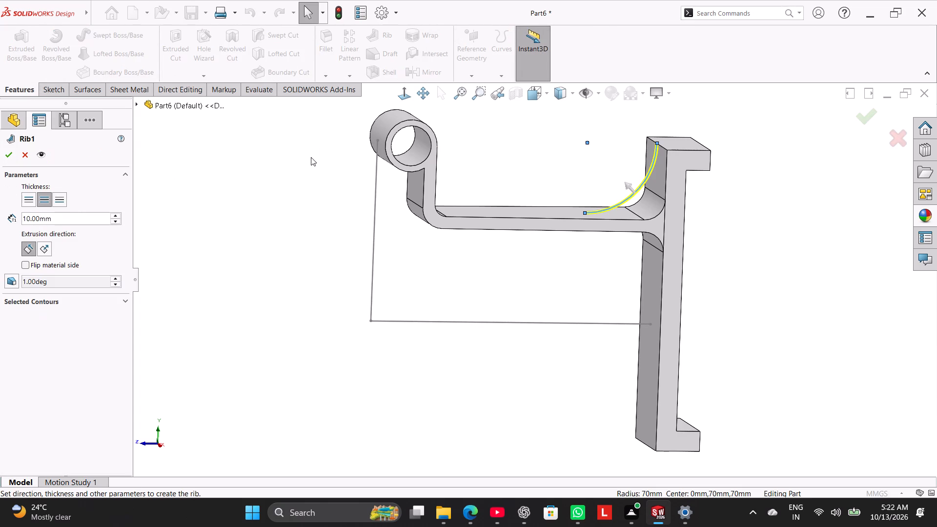
click(32, 263)
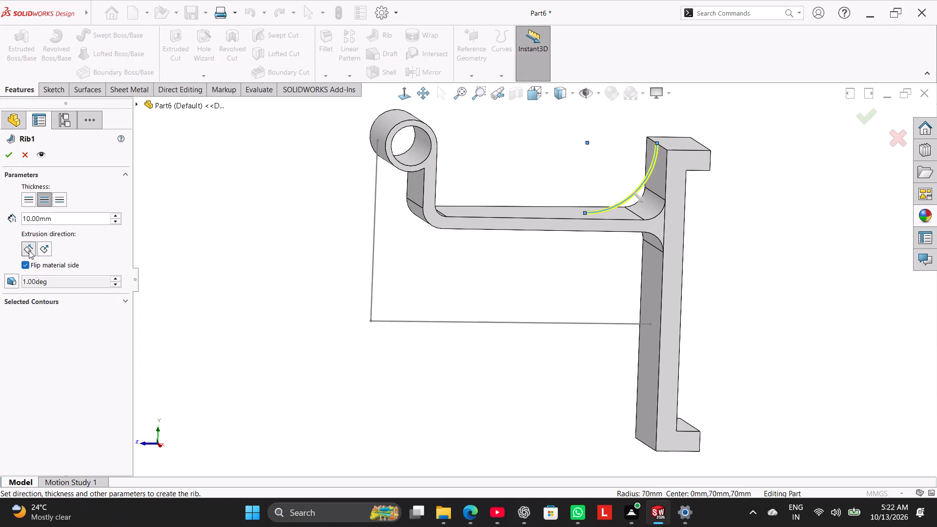
double_click(61, 216)
key(1)
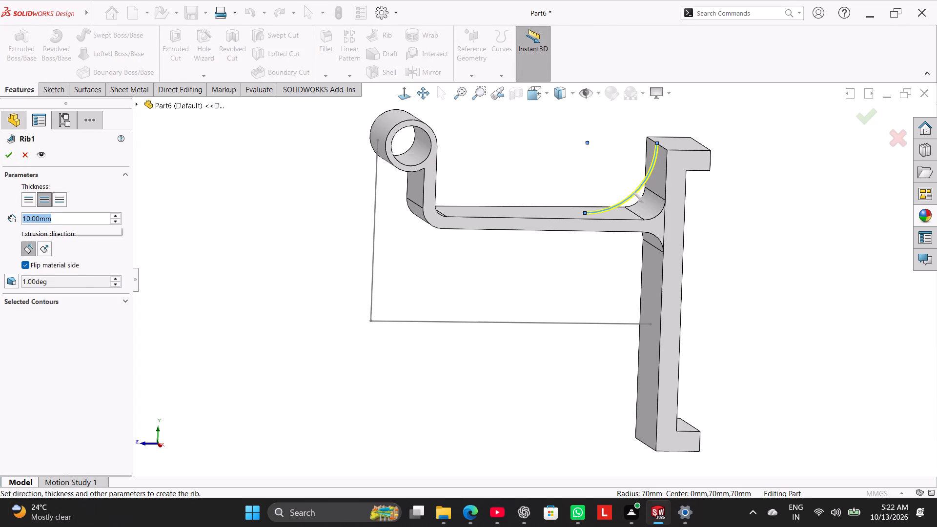
key(2)
key(Return)
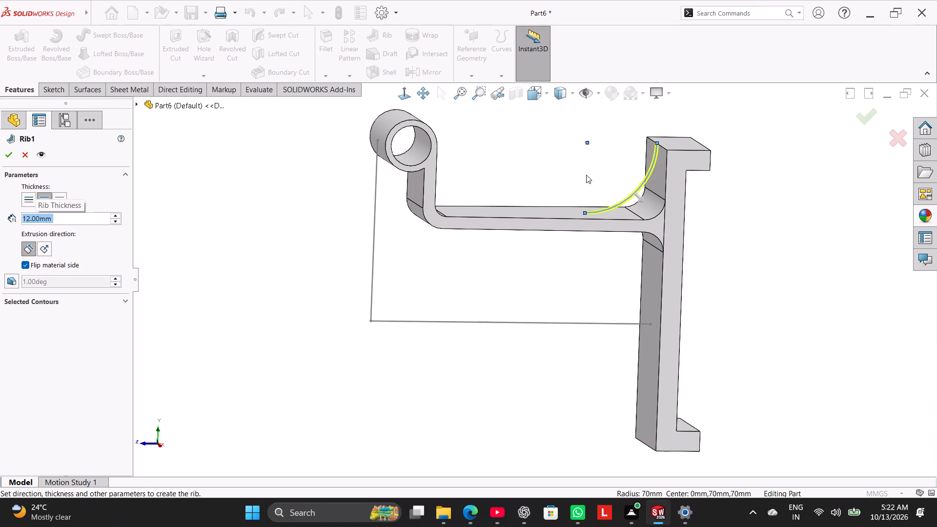
click(4, 154)
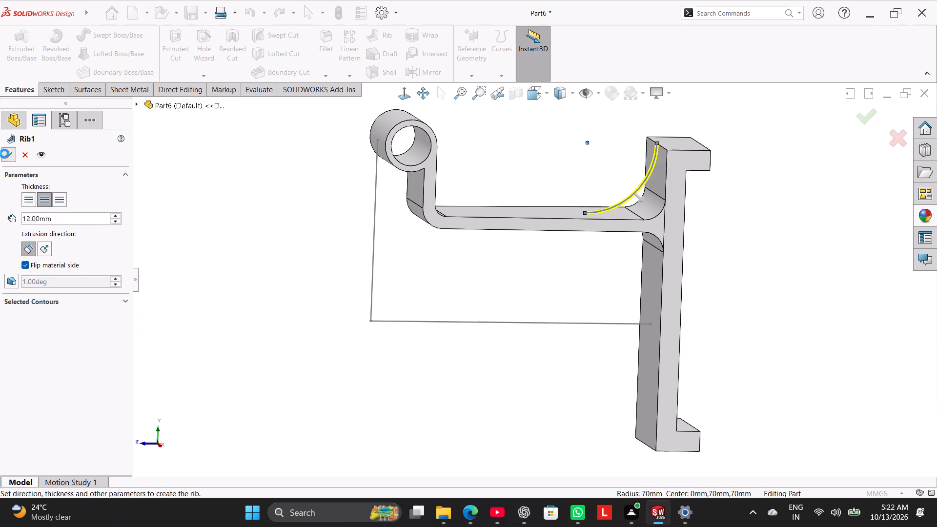
click(215, 217)
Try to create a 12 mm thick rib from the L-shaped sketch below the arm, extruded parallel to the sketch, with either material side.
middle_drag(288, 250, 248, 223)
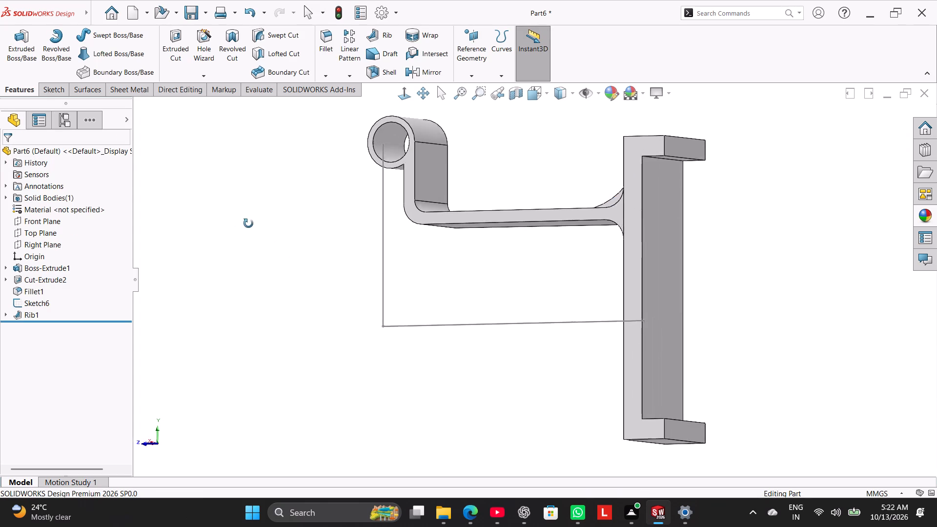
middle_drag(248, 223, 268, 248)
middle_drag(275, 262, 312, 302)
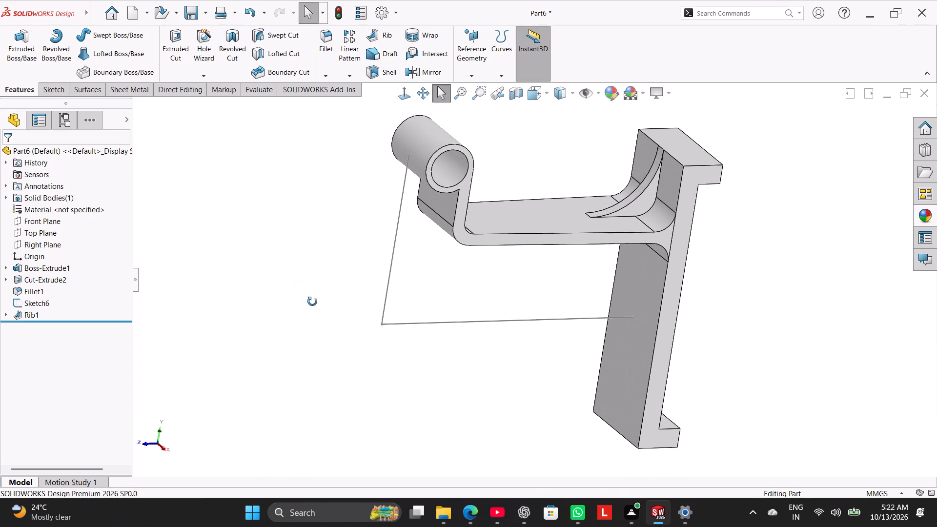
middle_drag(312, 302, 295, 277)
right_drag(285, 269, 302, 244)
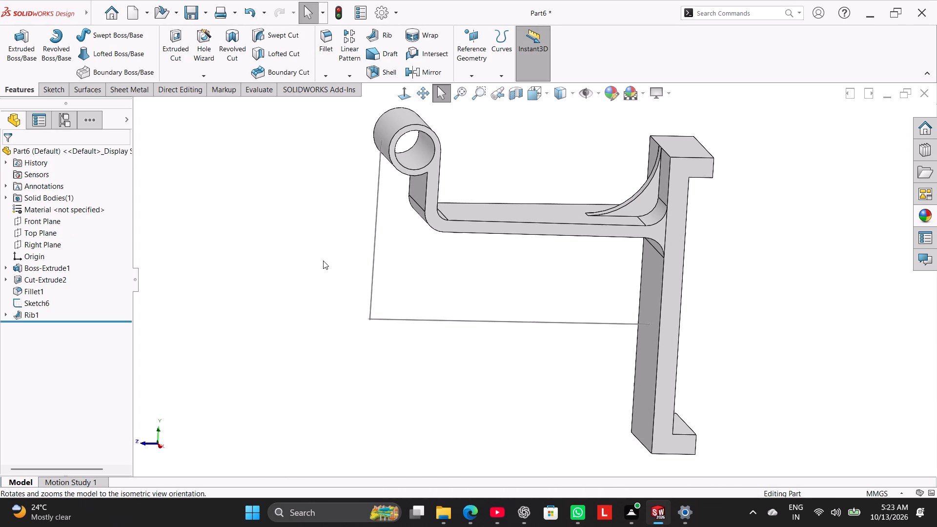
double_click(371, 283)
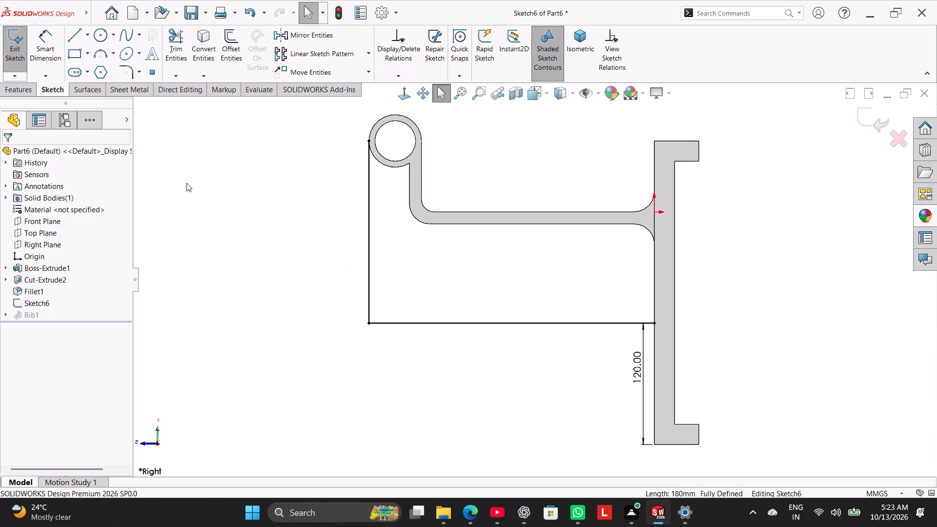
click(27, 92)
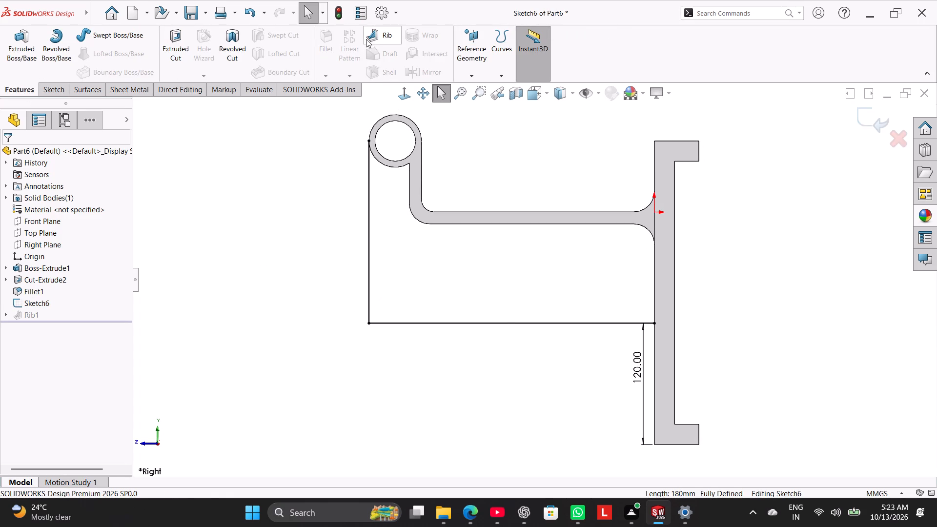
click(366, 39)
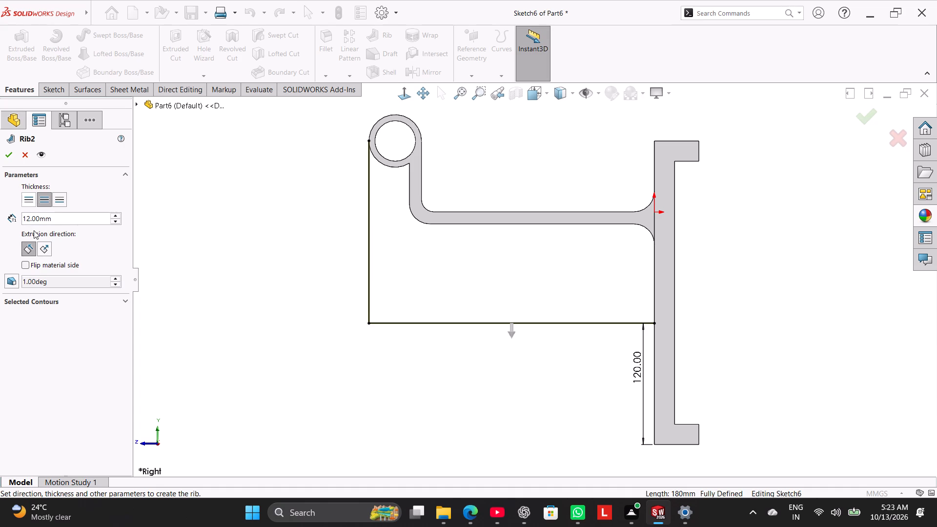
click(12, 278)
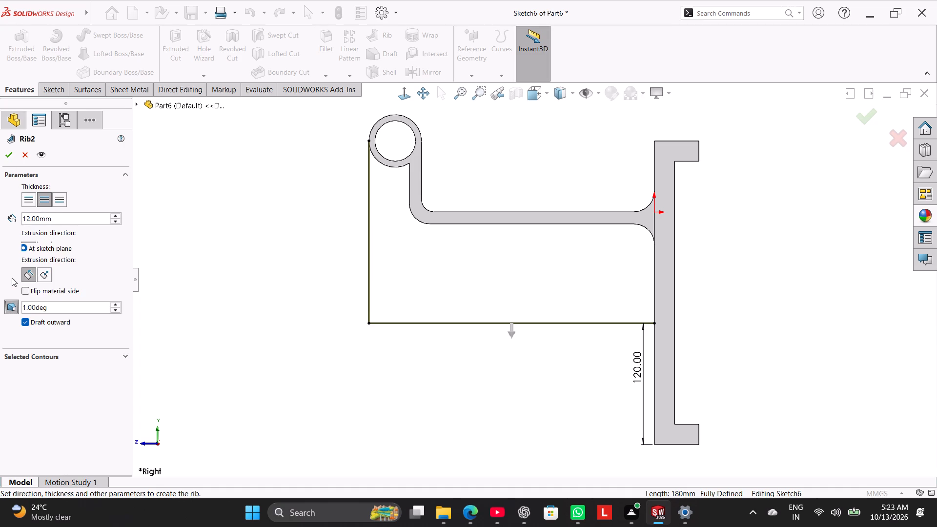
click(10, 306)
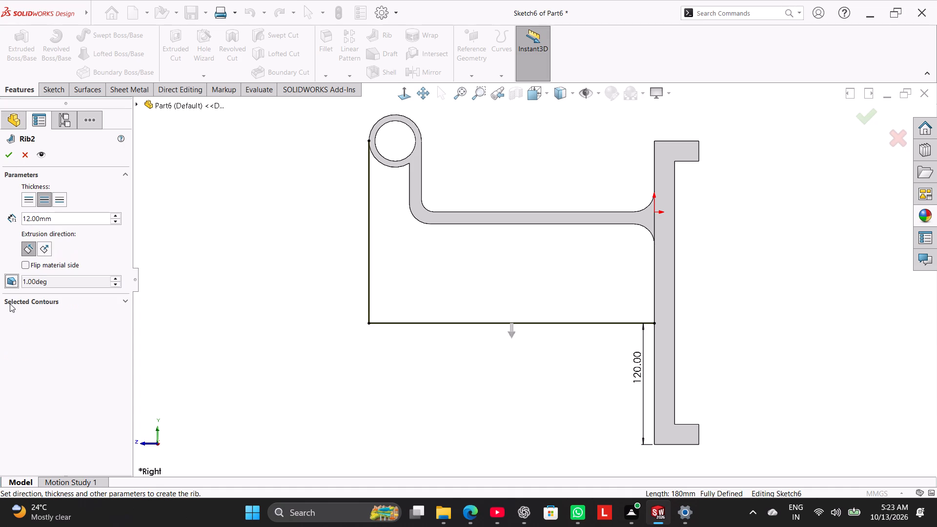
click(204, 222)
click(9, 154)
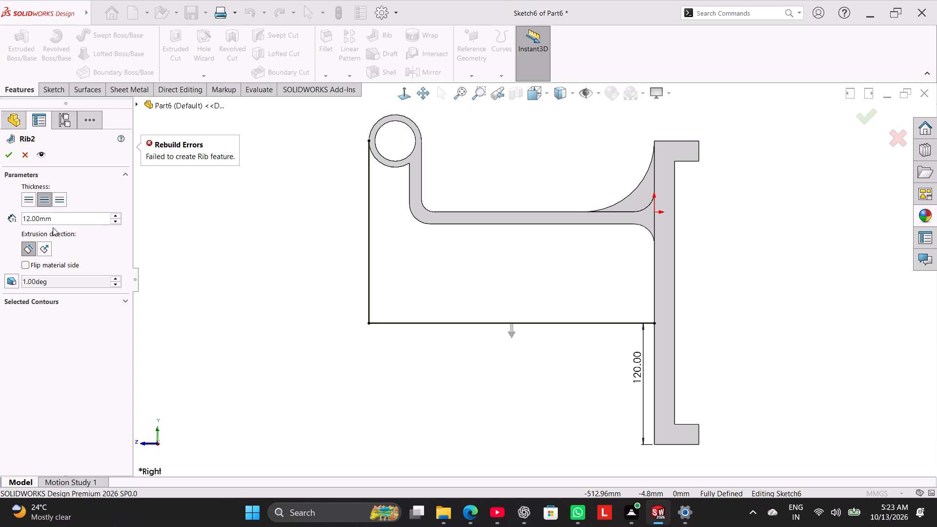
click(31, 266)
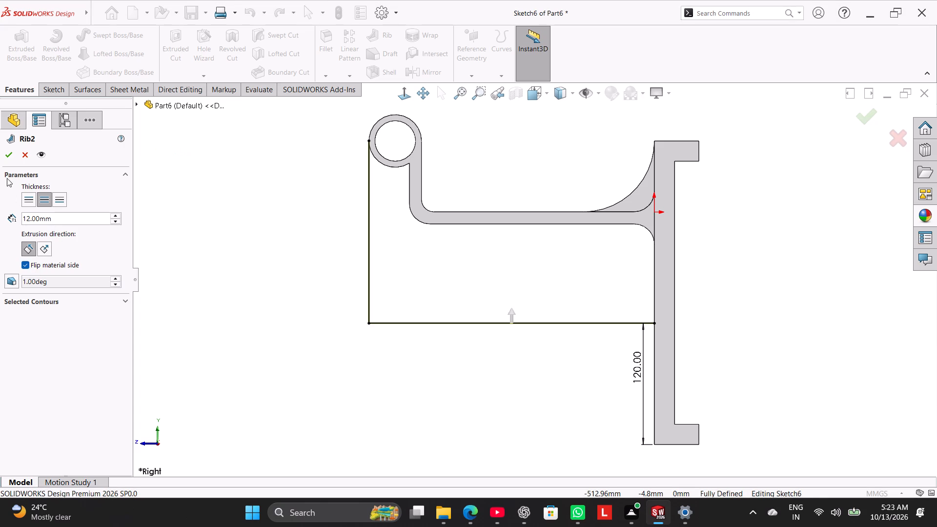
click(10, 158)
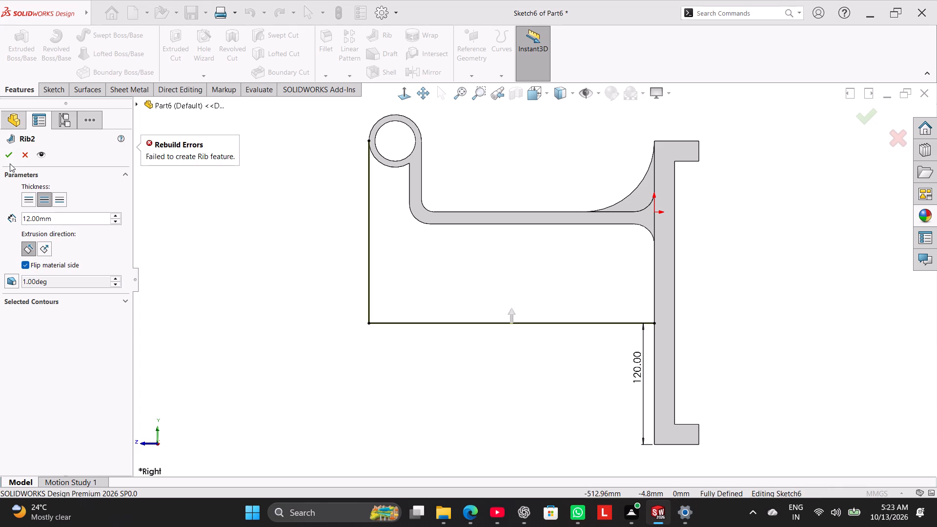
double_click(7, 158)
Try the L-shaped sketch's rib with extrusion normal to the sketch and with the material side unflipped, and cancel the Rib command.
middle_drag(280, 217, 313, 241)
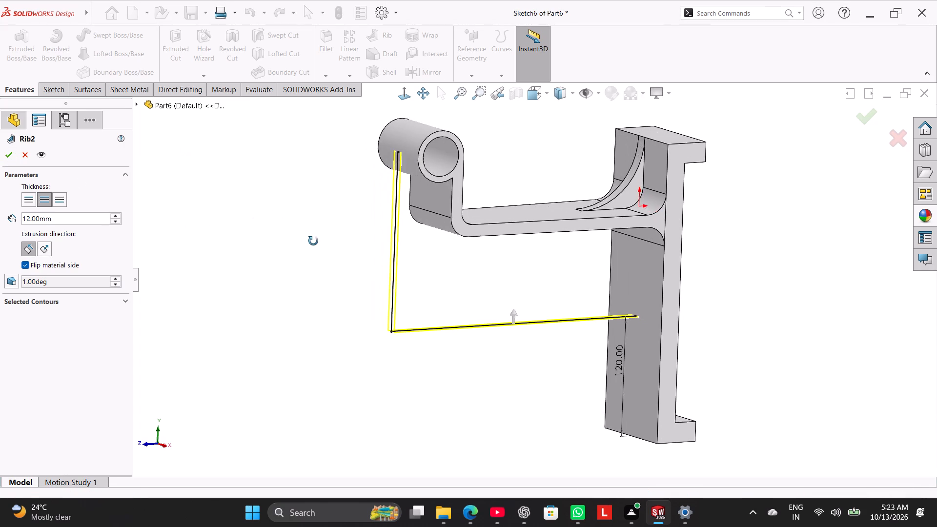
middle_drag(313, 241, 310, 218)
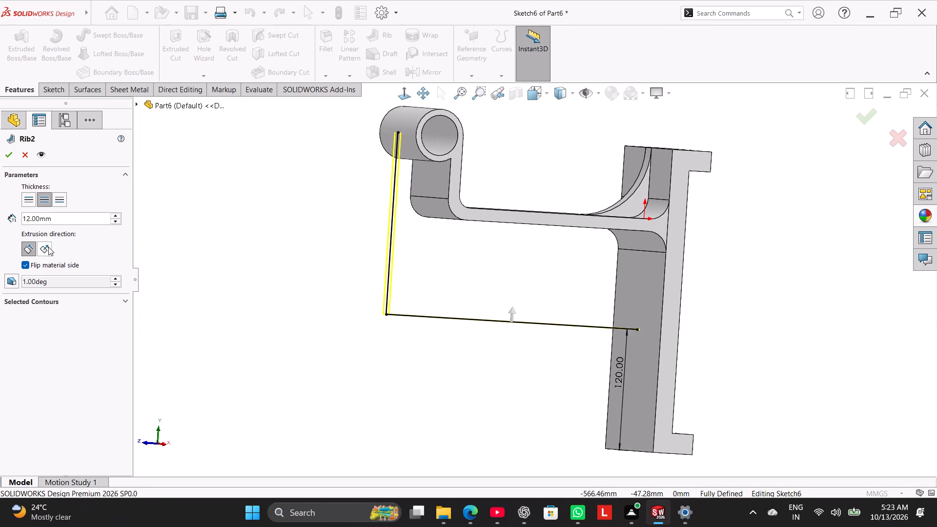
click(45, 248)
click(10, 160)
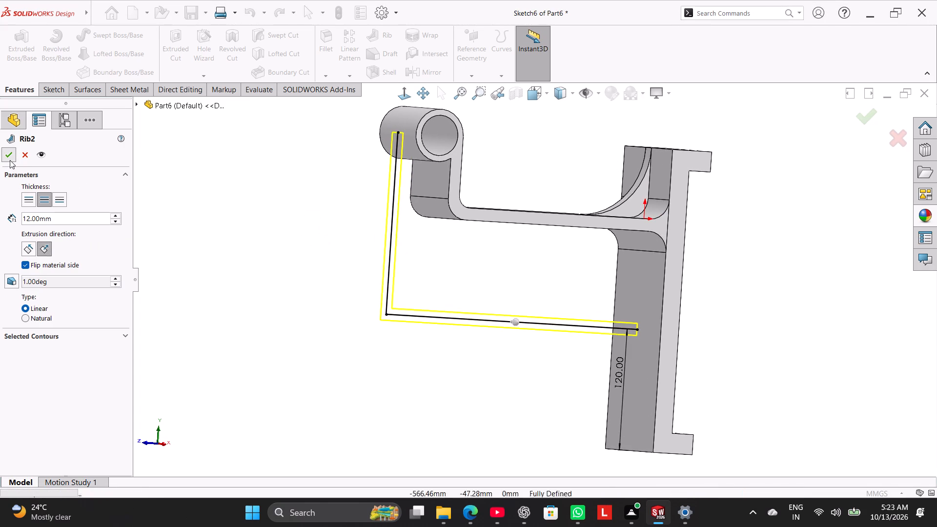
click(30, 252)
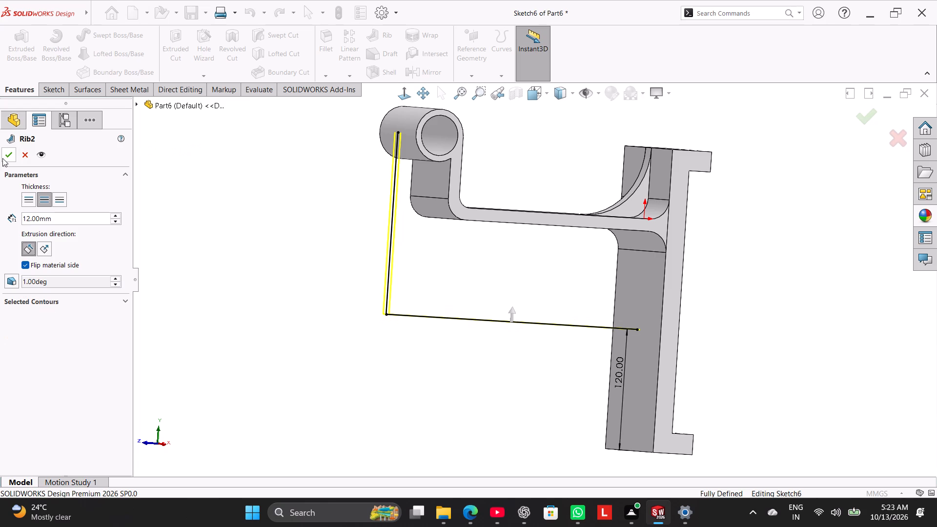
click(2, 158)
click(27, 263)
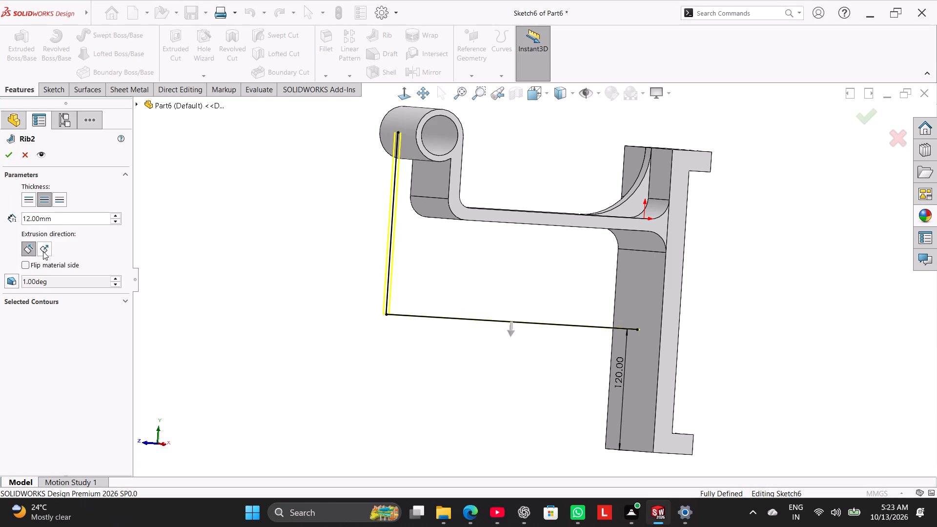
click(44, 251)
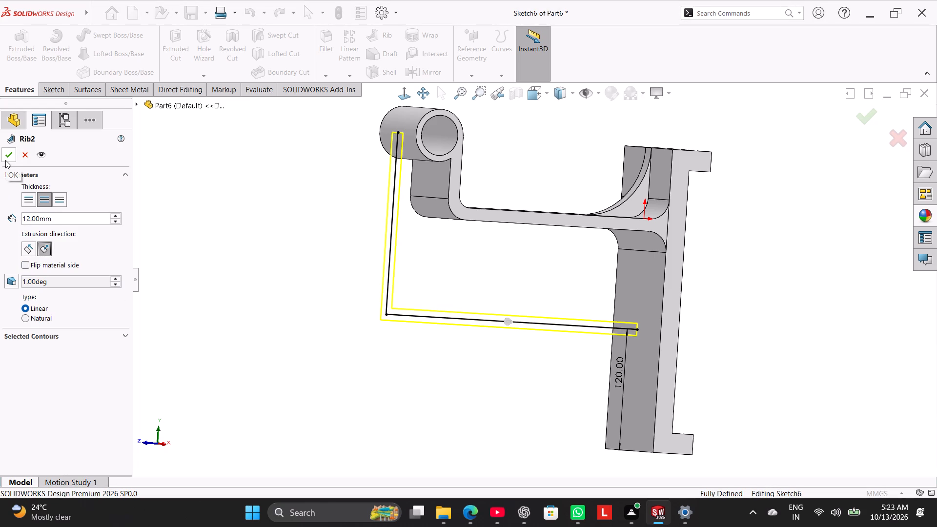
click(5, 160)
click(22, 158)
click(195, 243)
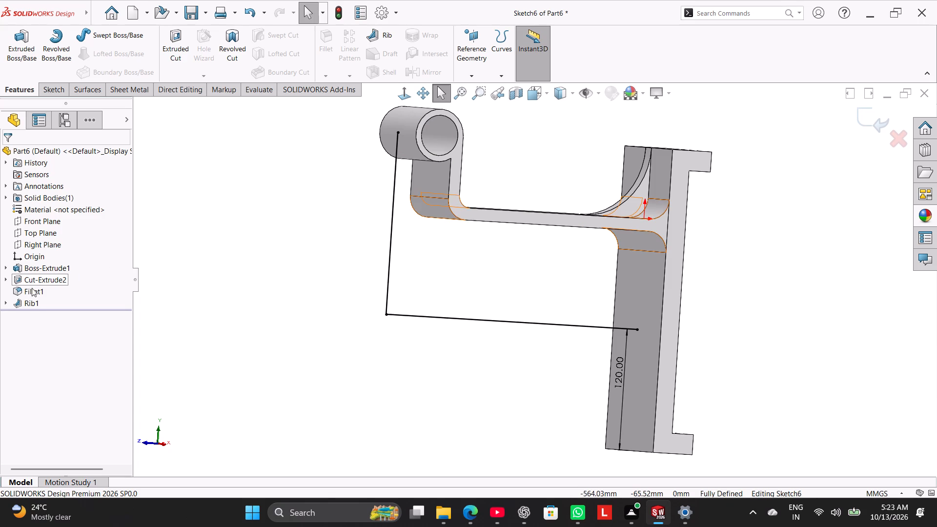
Exit the sketch and open the arc rib's definition to check its settings.
right_click(34, 301)
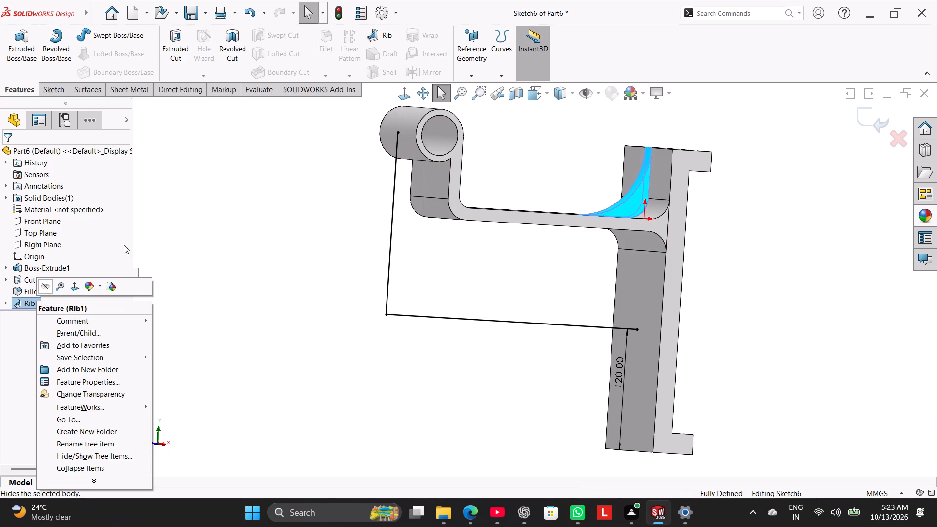
click(199, 219)
right_drag(191, 223, 335, 116)
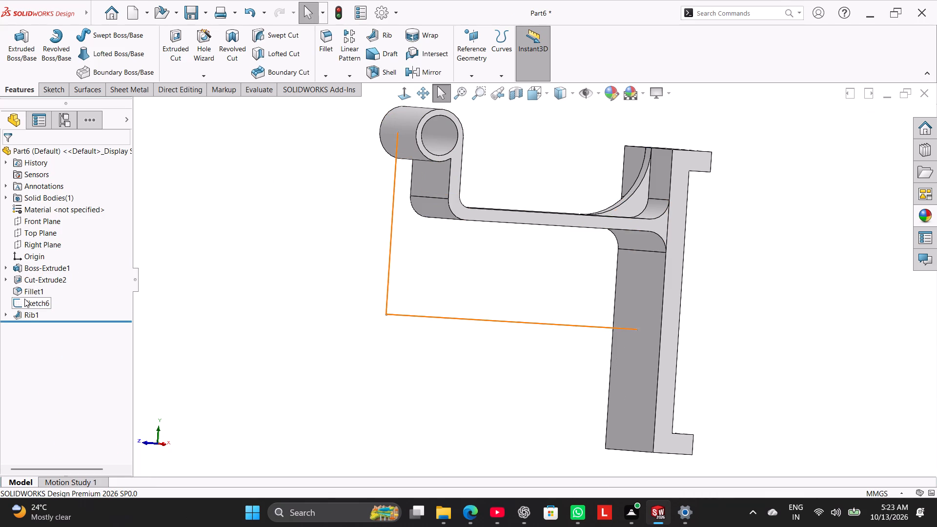
right_click(30, 313)
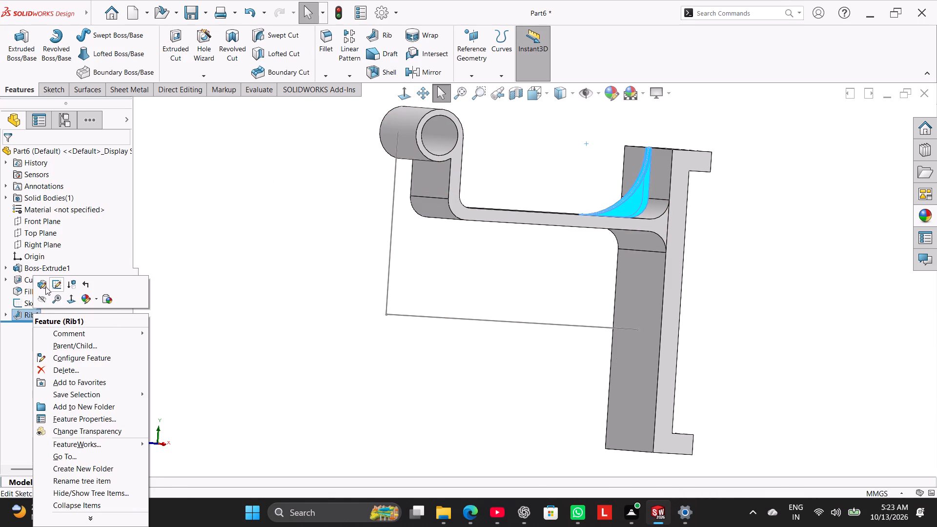
click(45, 286)
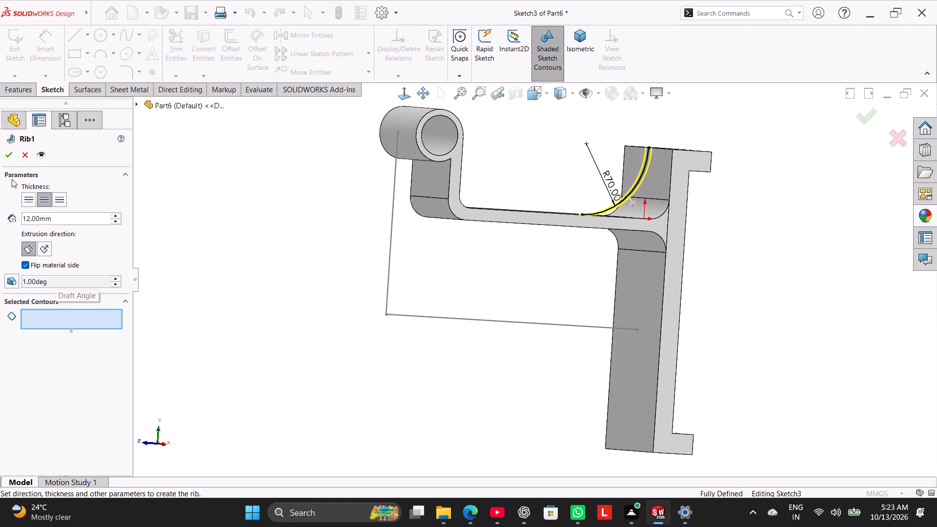
click(8, 157)
click(180, 247)
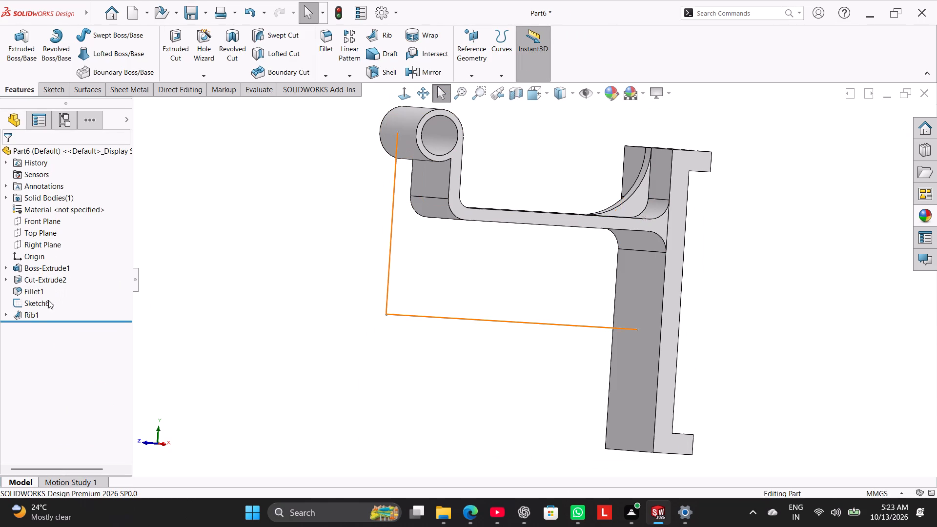
Reorder the feature tree so that Rib1 comes directly after Fillet1 and before Sketch6.
drag(35, 311, 44, 293)
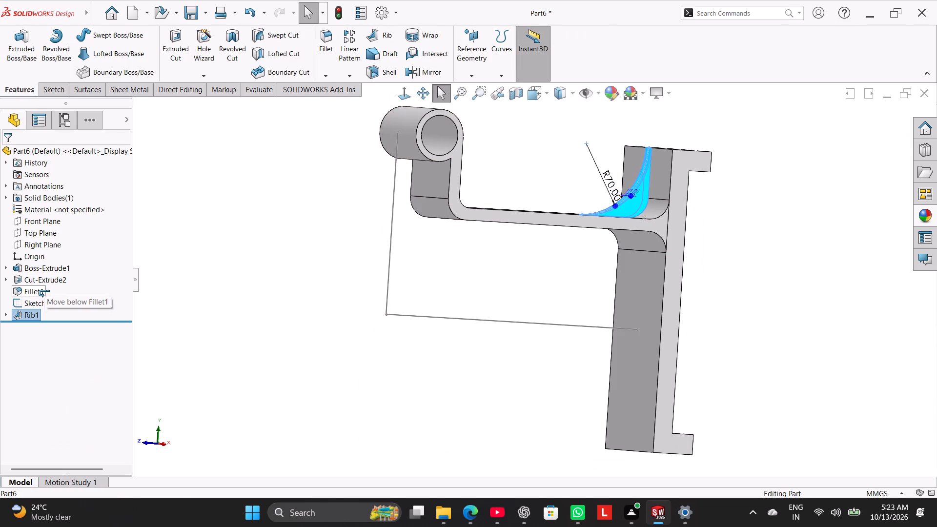
drag(44, 293, 45, 297)
click(193, 281)
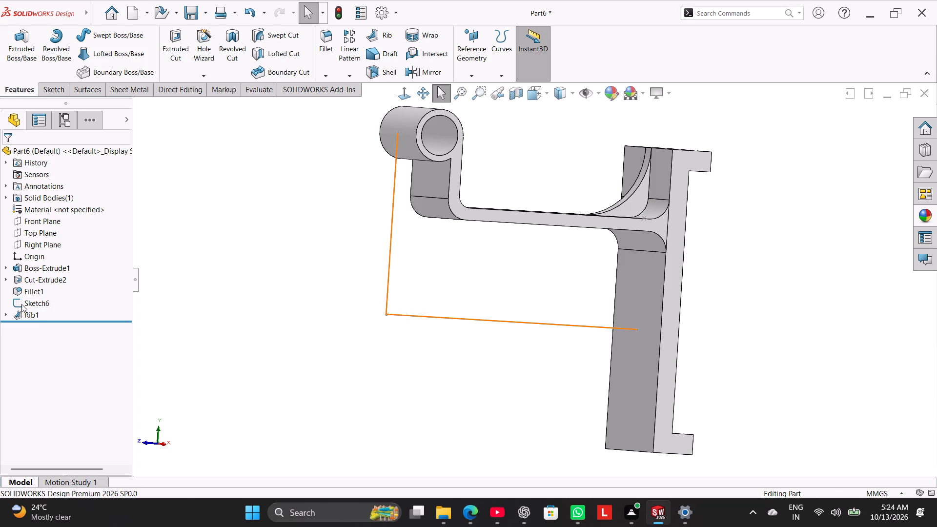
drag(29, 311, 45, 290)
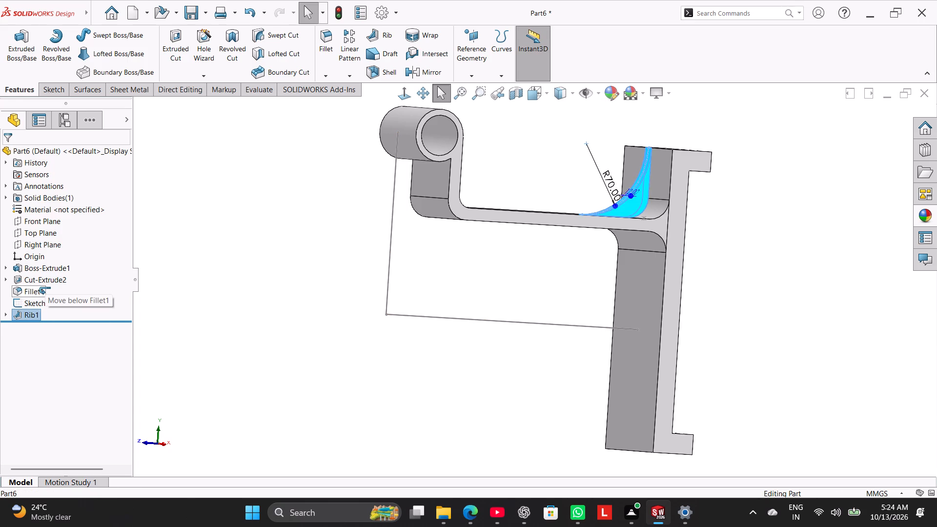
drag(45, 290, 45, 293)
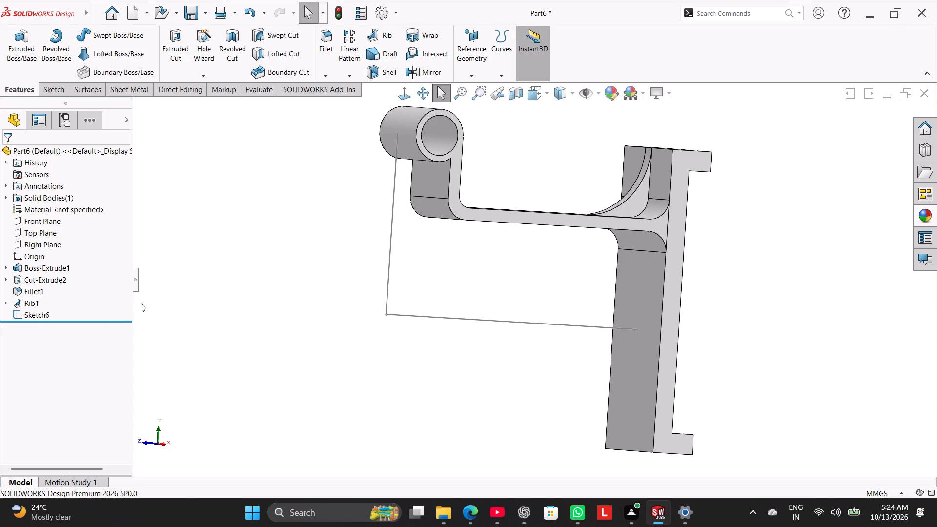
click(141, 303)
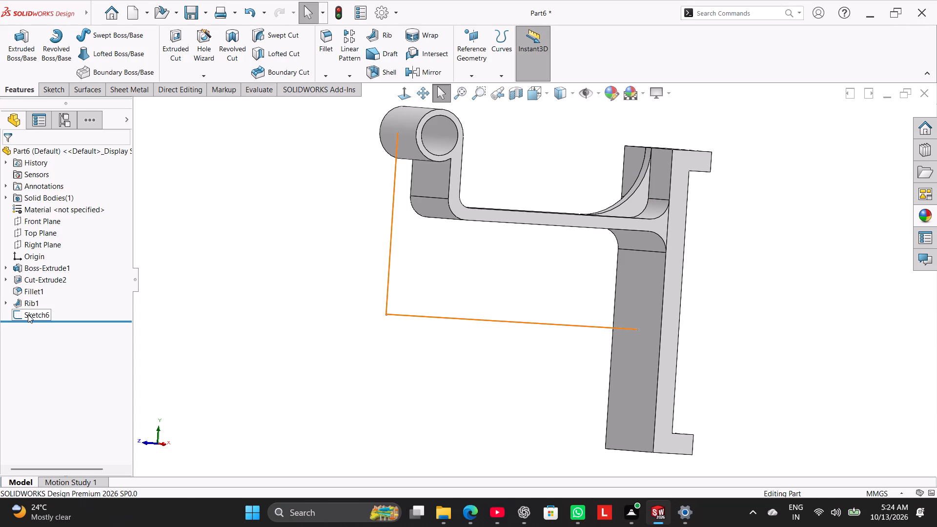
Reopen Sketch6 and create a 12 mm thick rib from it, extruded parallel to the sketch with the material side flipped.
right_click(28, 314)
click(42, 284)
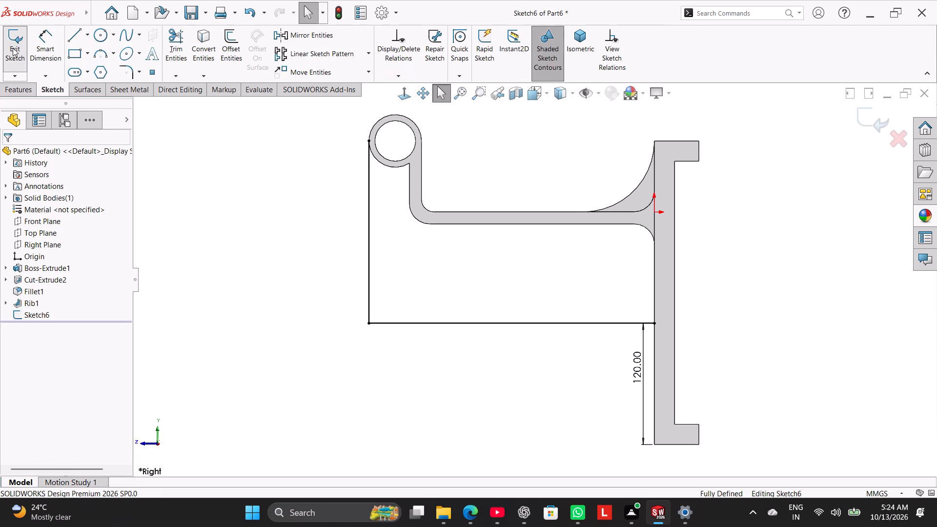
click(21, 93)
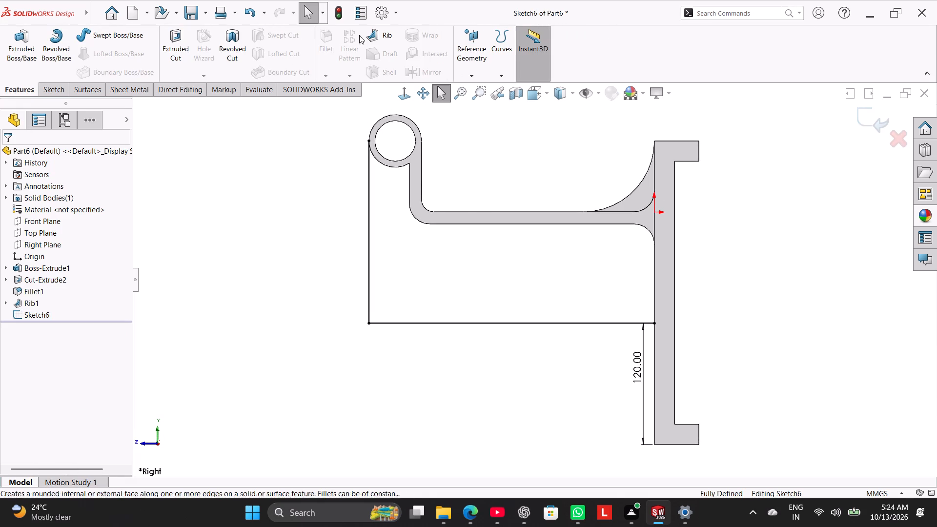
click(370, 35)
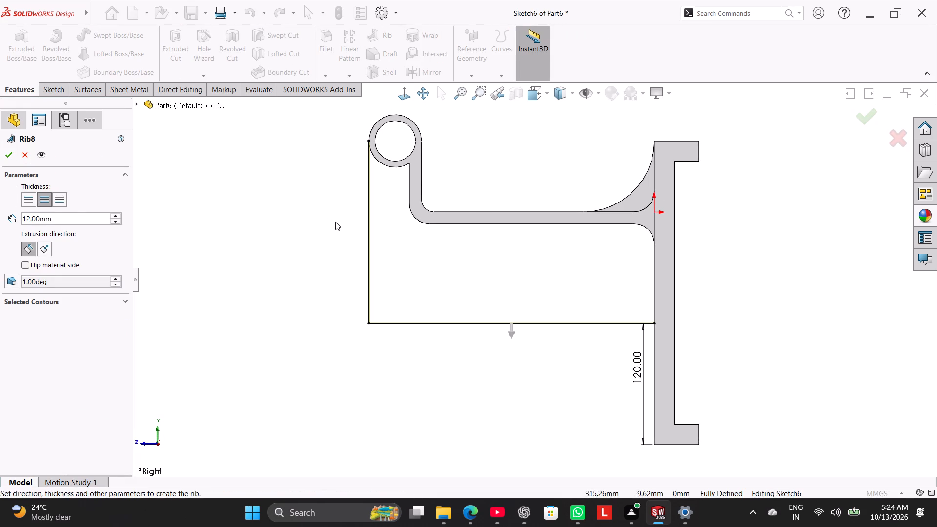
middle_drag(337, 223, 392, 284)
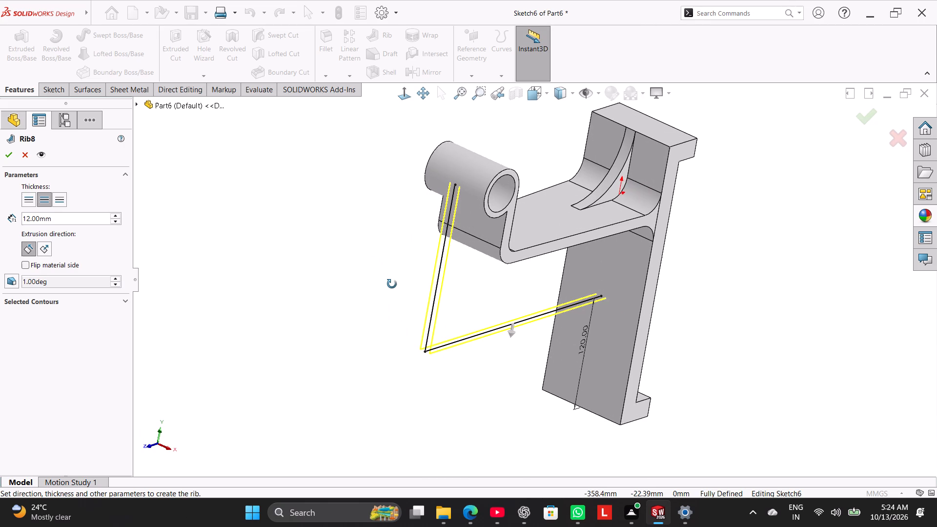
middle_drag(392, 284, 353, 210)
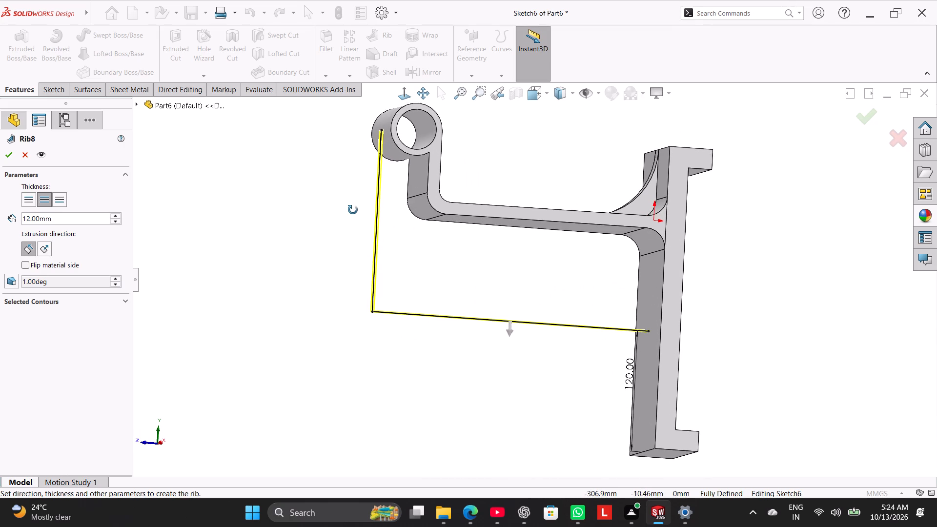
middle_drag(353, 210, 318, 209)
scroll(421, 166, down, 4)
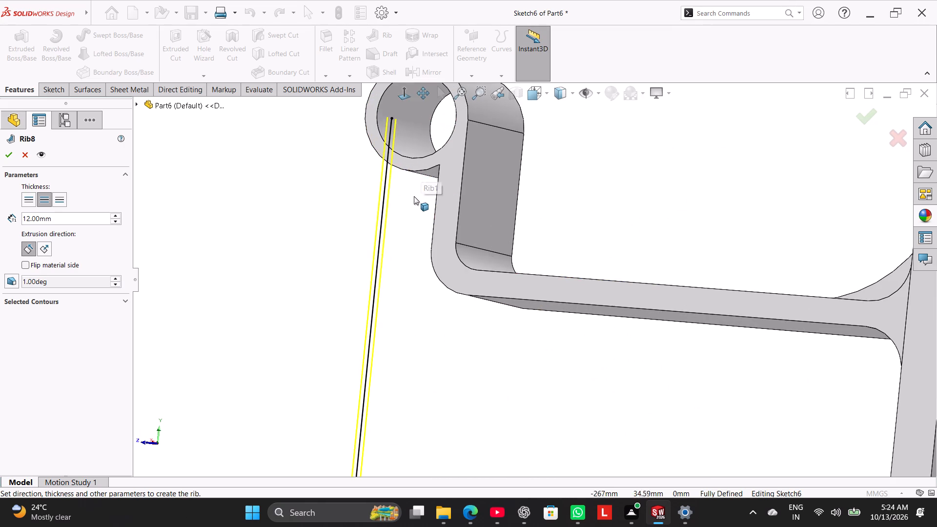
middle_drag(412, 198, 435, 219)
scroll(392, 142, down, 4)
scroll(372, 128, up, 2)
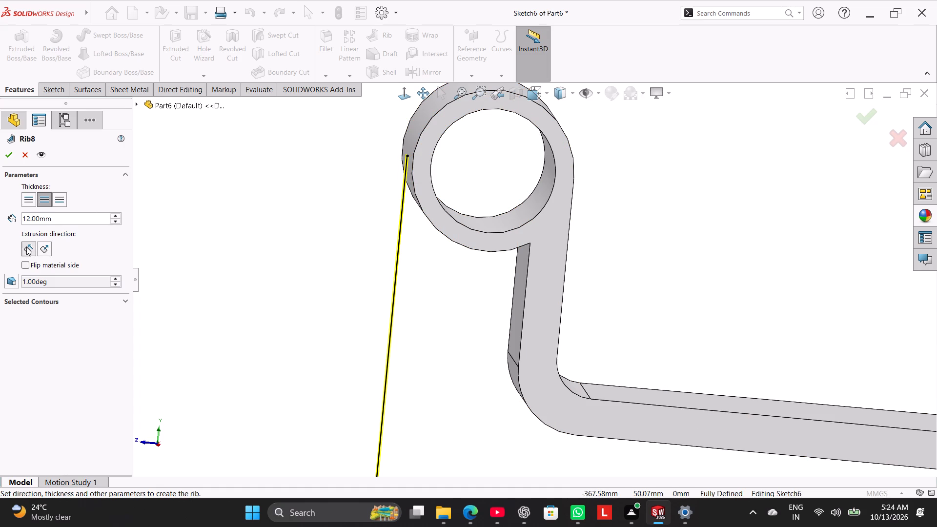
click(24, 263)
click(8, 160)
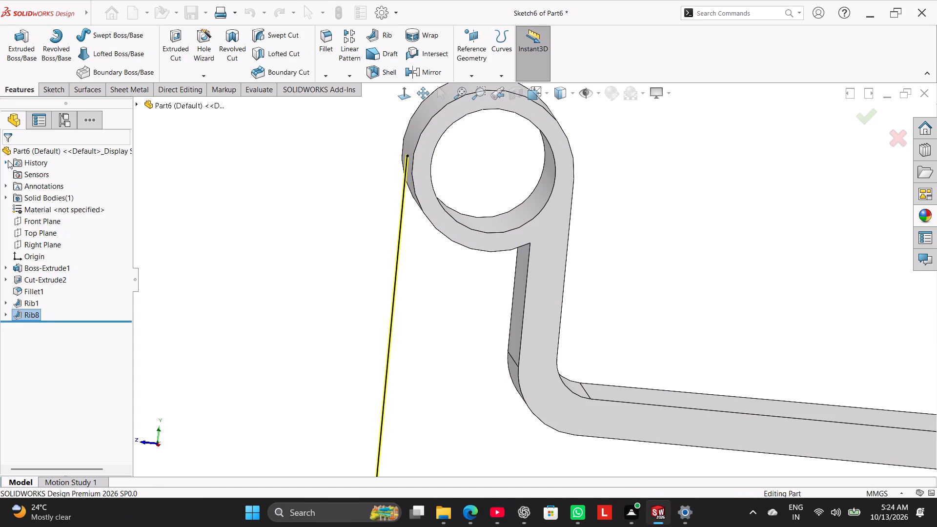
click(8, 160)
click(185, 243)
Examine the new rib below the arm and where it meets the tube and the mounting plate.
scroll(255, 274, up, 3)
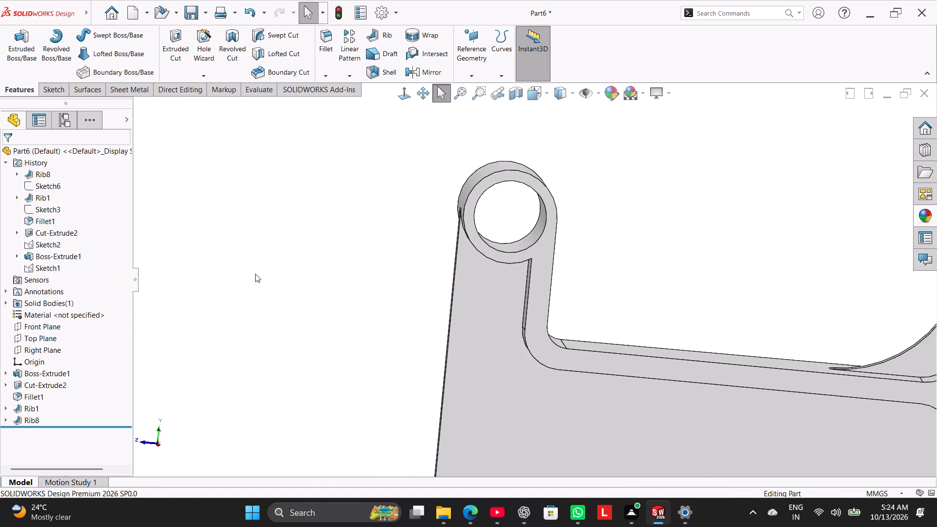
scroll(255, 274, up, 4)
middle_drag(269, 278, 317, 271)
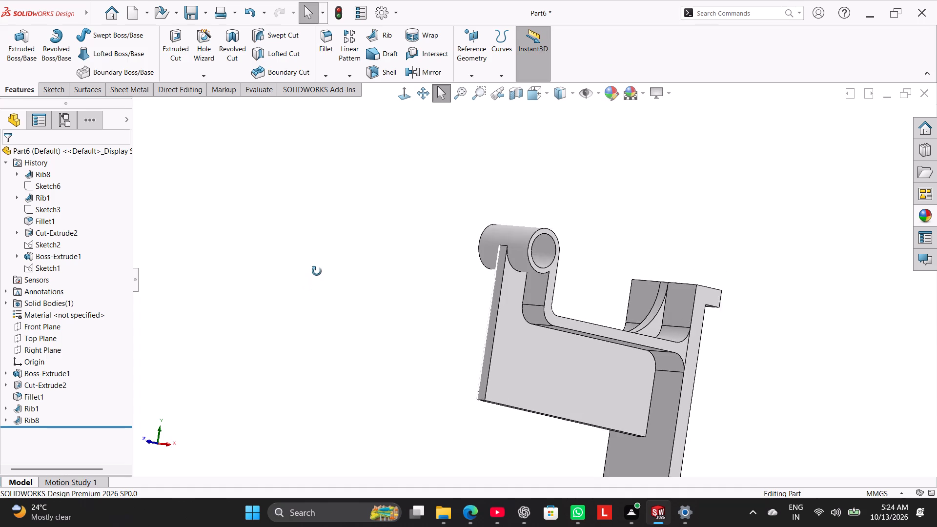
middle_drag(317, 271, 295, 279)
click(289, 292)
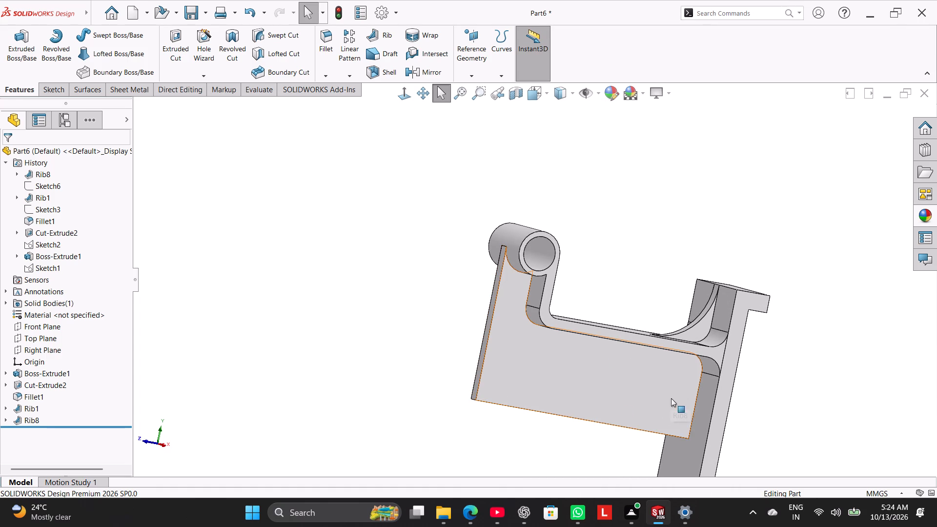
scroll(688, 399, down, 3)
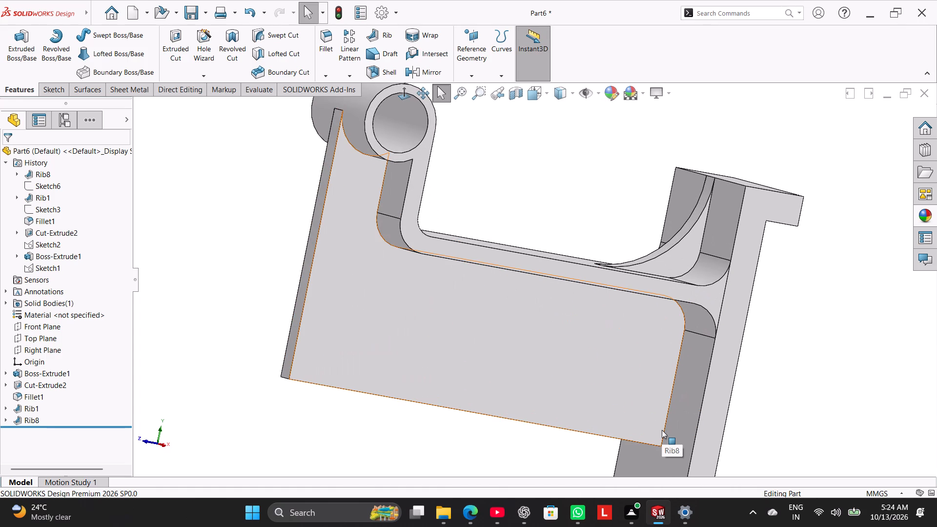
scroll(615, 466, up, 2)
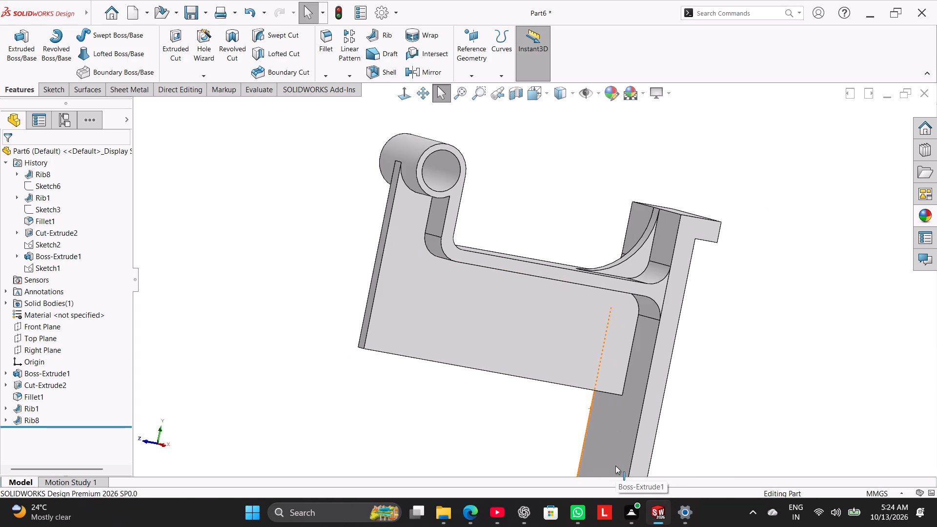
scroll(612, 461, up, 1)
Fillet the rib's outer lower corner edge and its bottom edge at the mounting plate with a 70 mm radius.
click(330, 49)
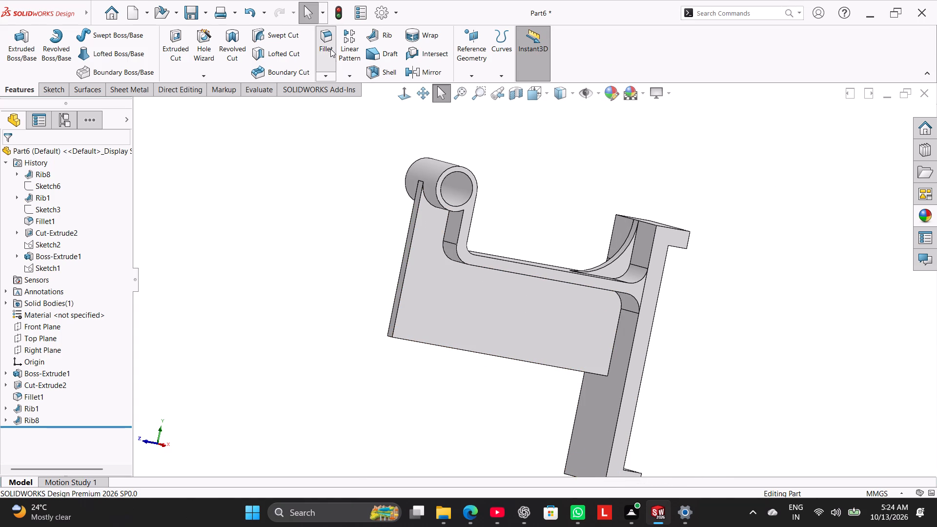
middle_drag(339, 310, 368, 325)
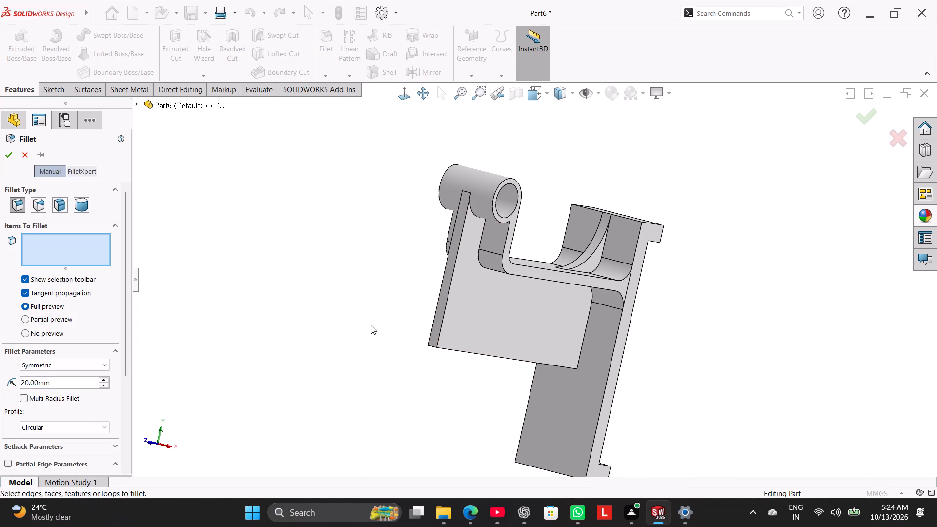
scroll(418, 343, down, 3)
click(466, 337)
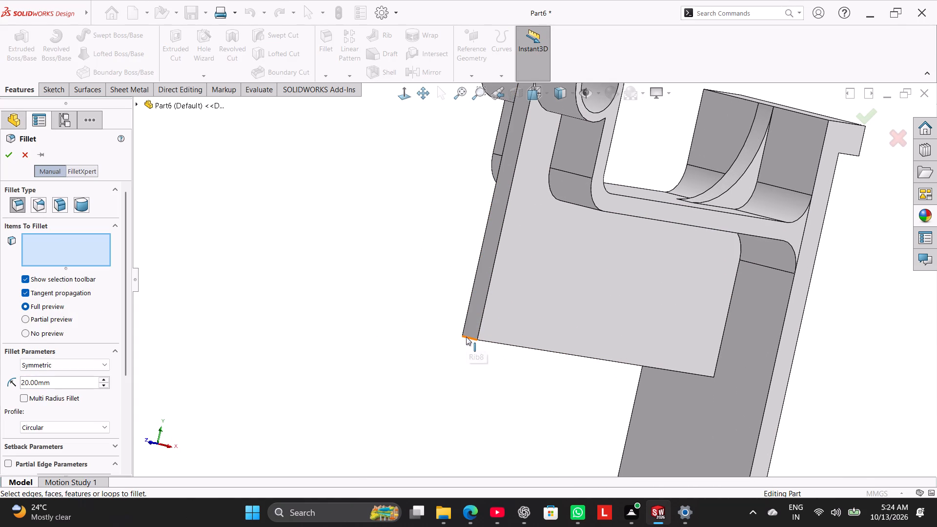
middle_drag(369, 308, 303, 305)
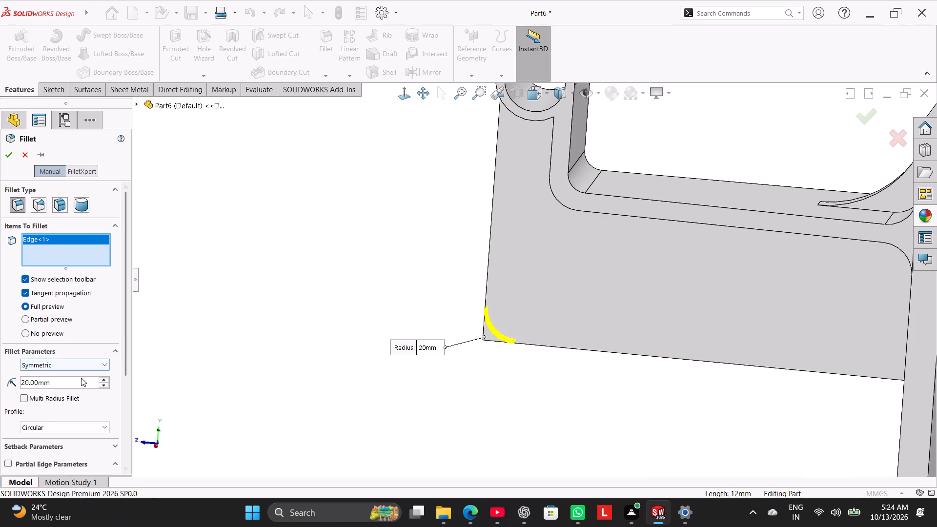
double_click(69, 382)
key(7)
key(0)
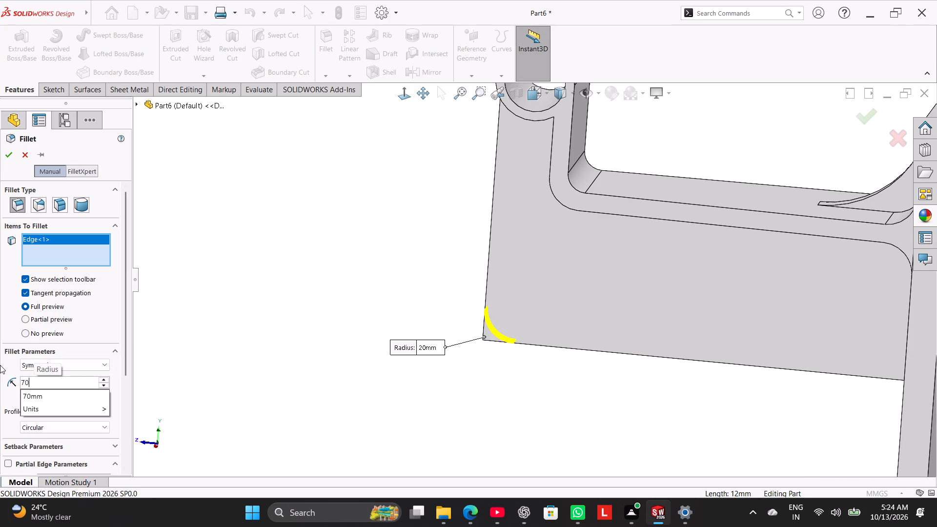
key(Return)
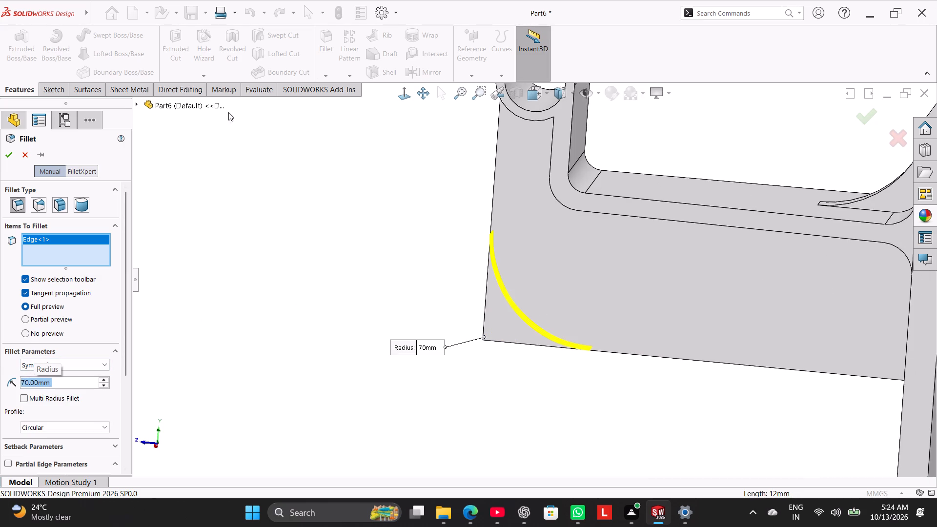
scroll(619, 343, up, 2)
middle_drag(716, 373, 801, 285)
click(714, 393)
middle_drag(592, 406, 525, 440)
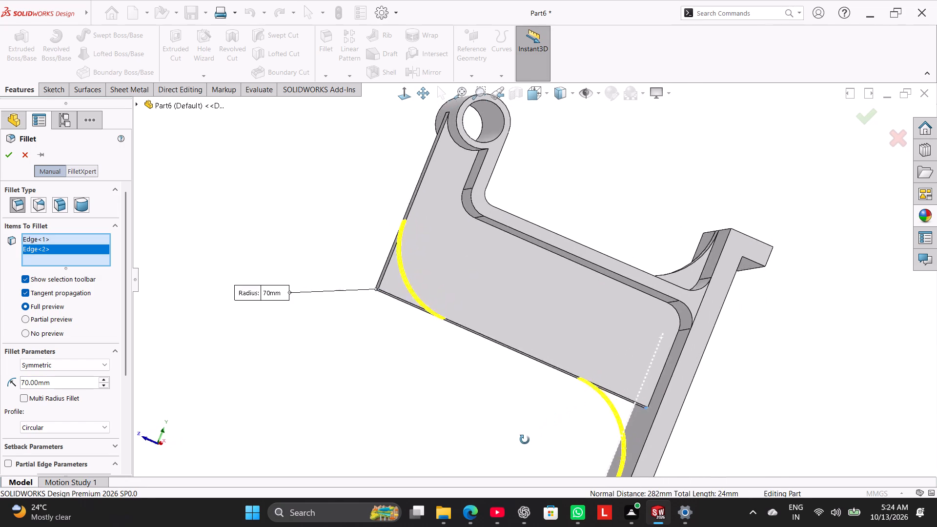
middle_drag(525, 440, 518, 446)
click(12, 158)
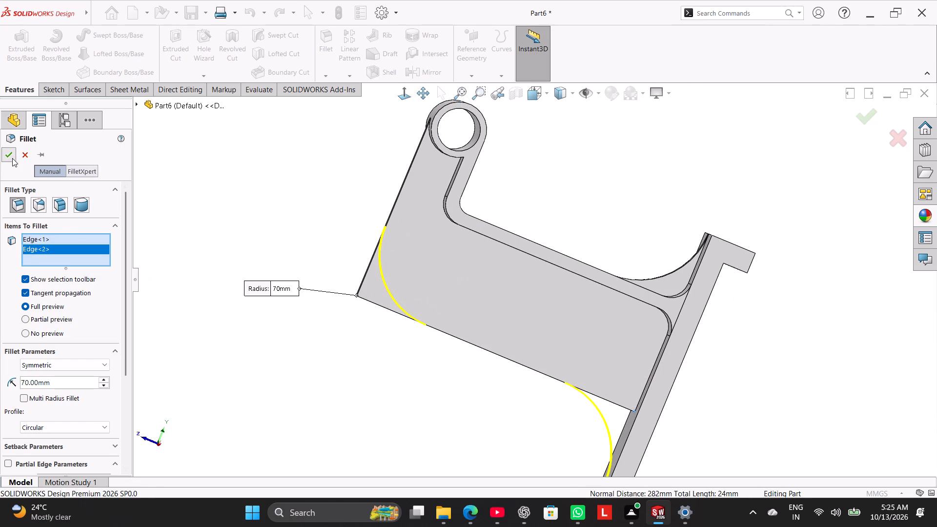
Examine the filleted bracket in isometric view and from its opposite side.
click(234, 285)
right_drag(291, 347, 443, 226)
click(277, 307)
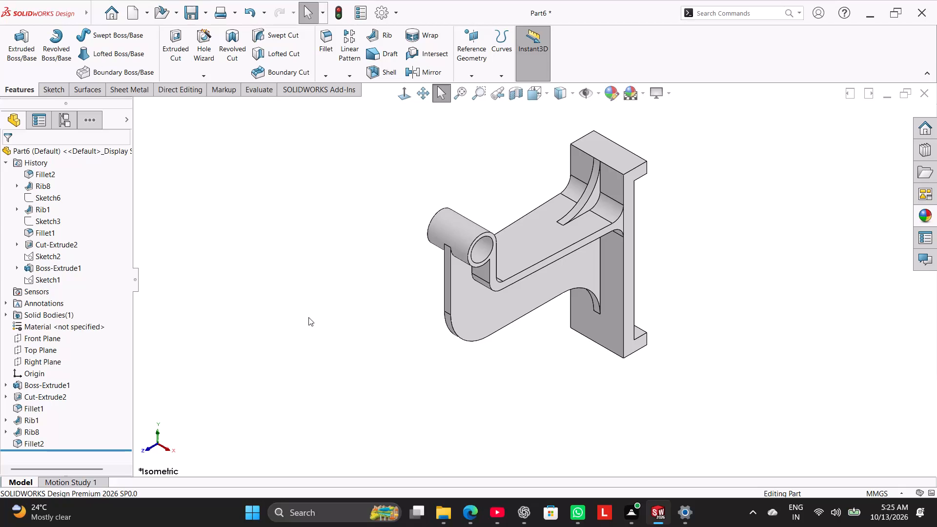
middle_drag(308, 317, 422, 324)
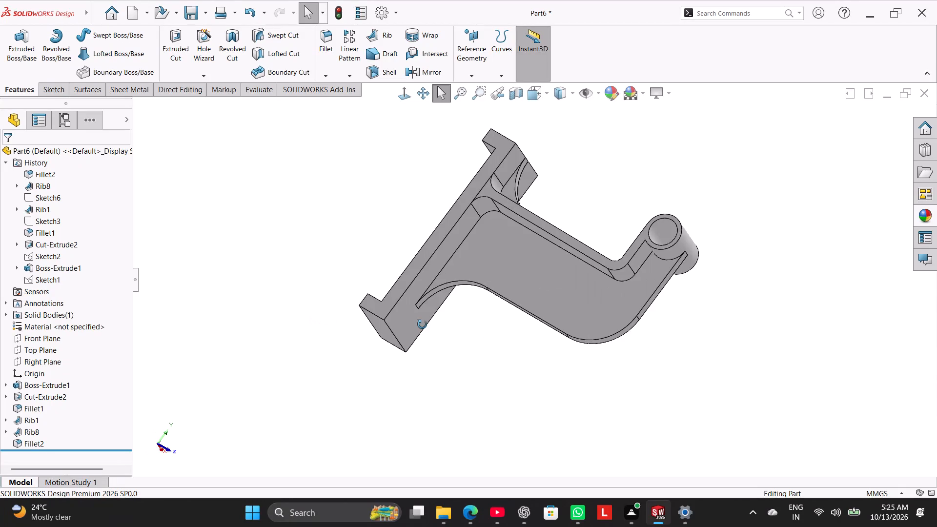
middle_drag(422, 324, 322, 303)
right_drag(330, 304, 437, 238)
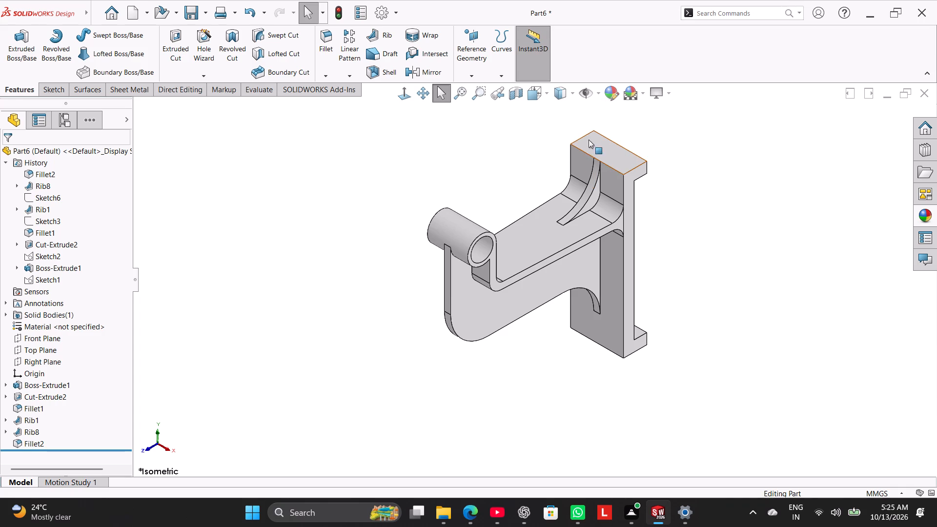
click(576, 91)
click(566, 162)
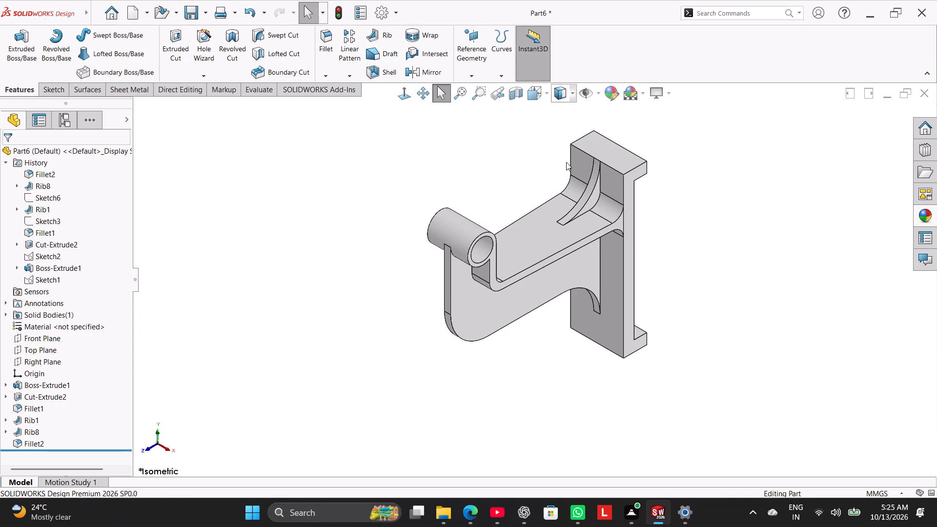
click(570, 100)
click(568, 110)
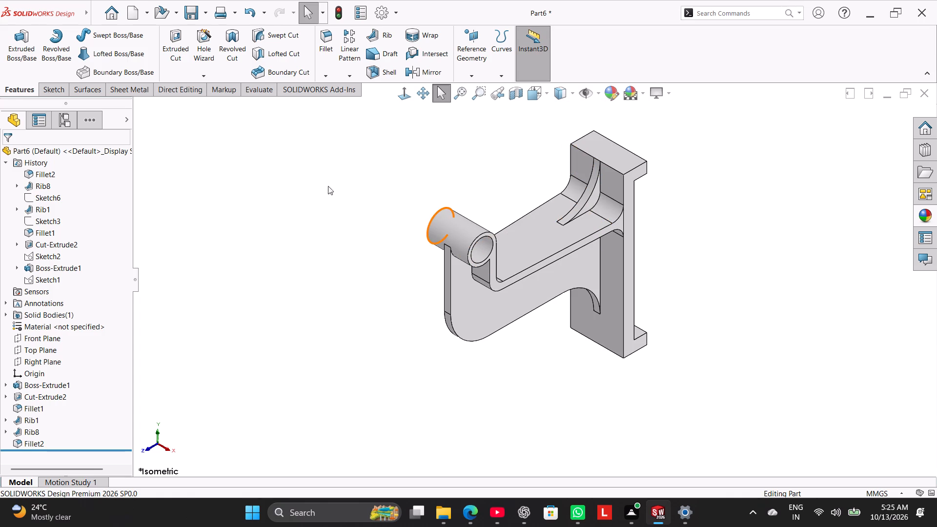
Start a Hole Wizard plain hole and set its type to Drill sizes and its size to Ø12.0.
click(202, 62)
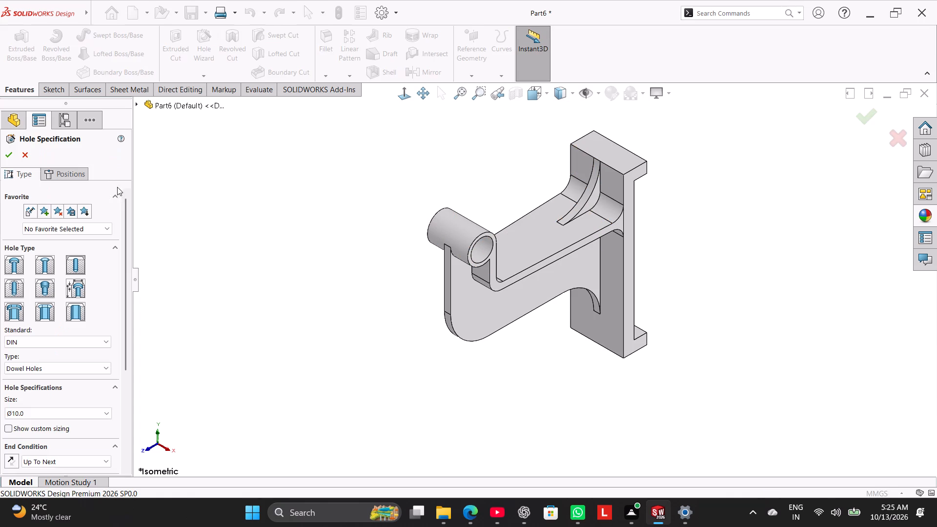
click(81, 264)
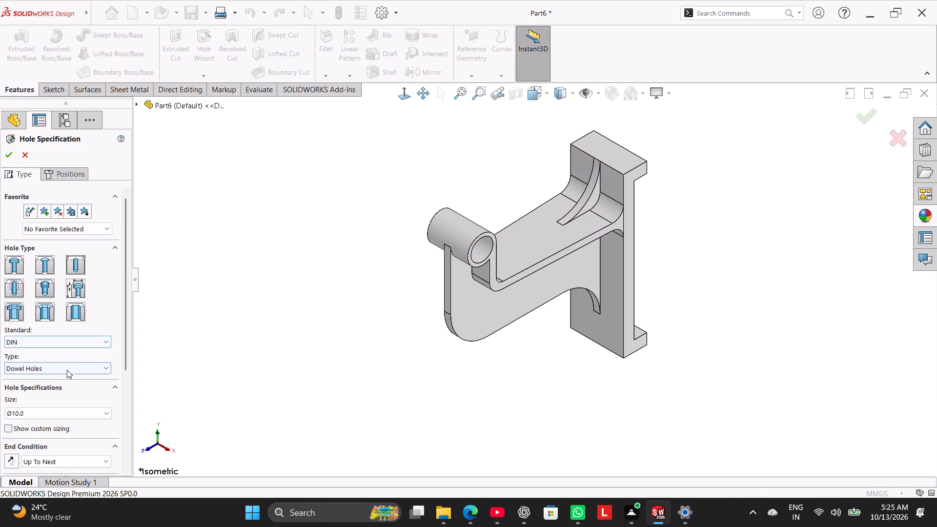
click(67, 370)
click(62, 385)
click(53, 411)
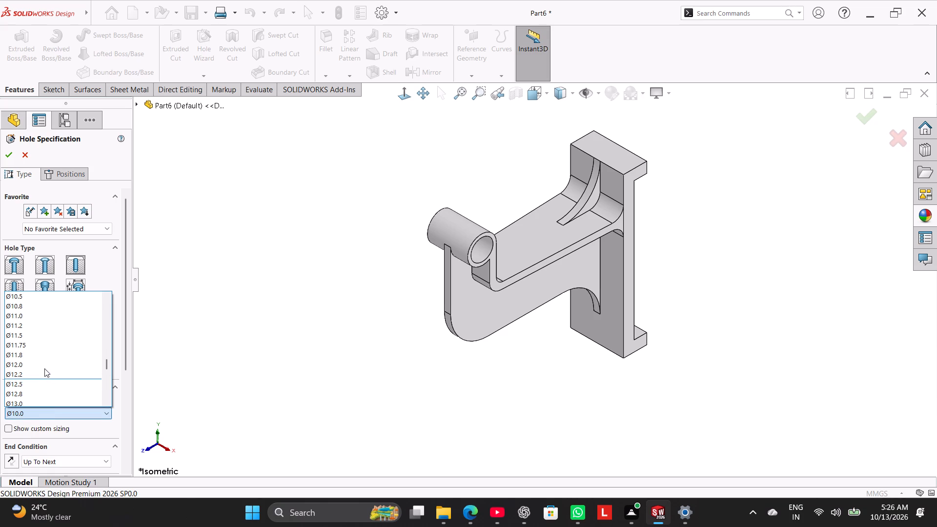
click(44, 368)
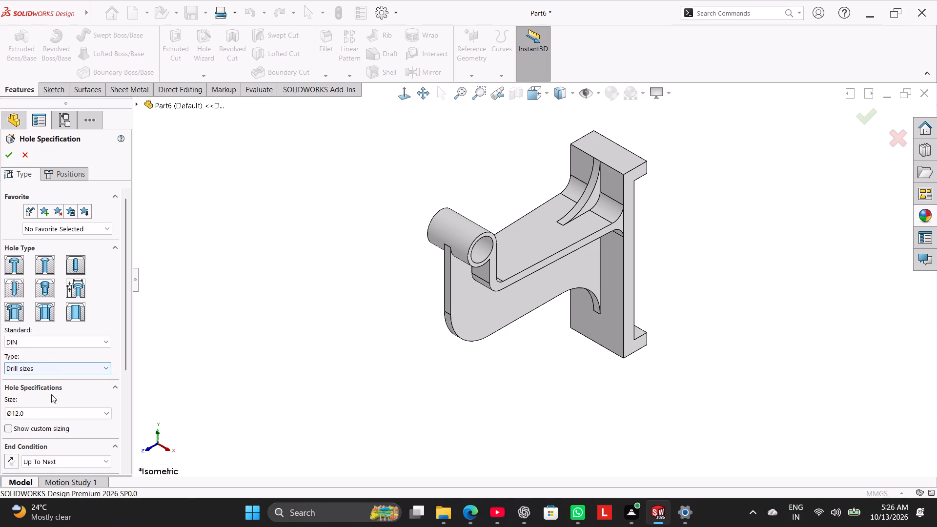
drag(127, 354, 127, 366)
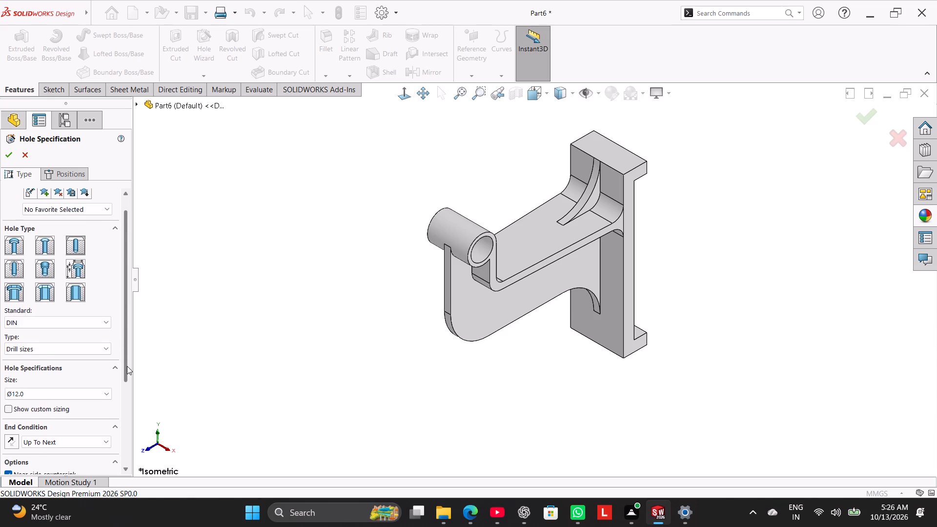
drag(127, 366, 136, 310)
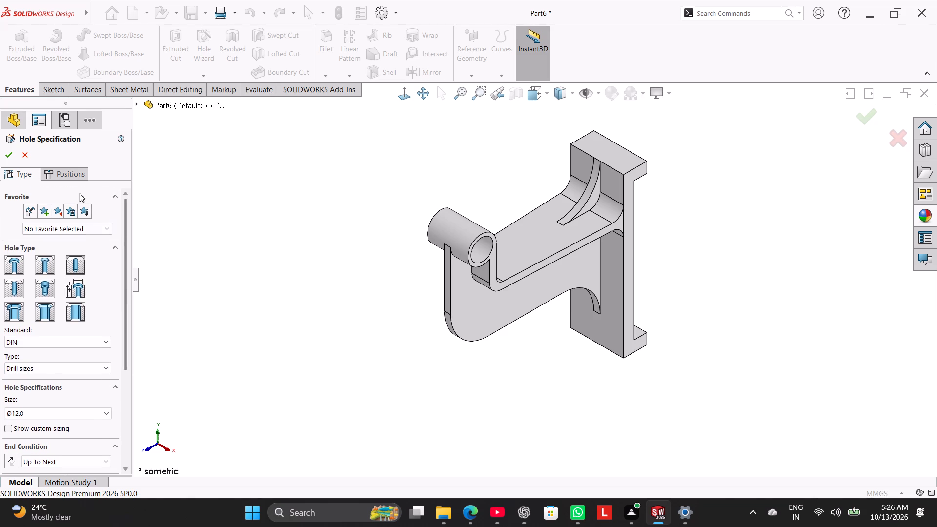
Place three hole points on the mounting plate's front face: one below the lower rib and one on each side of the upper rib.
click(76, 174)
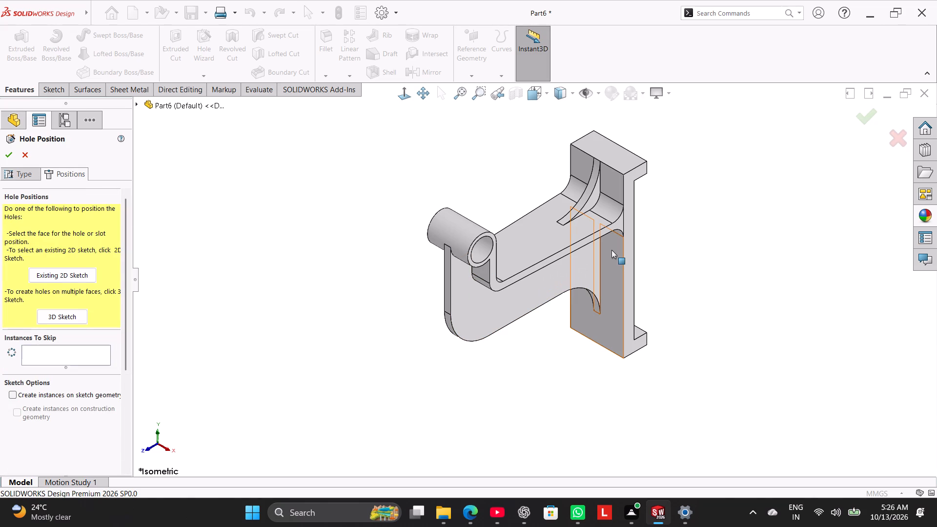
click(611, 266)
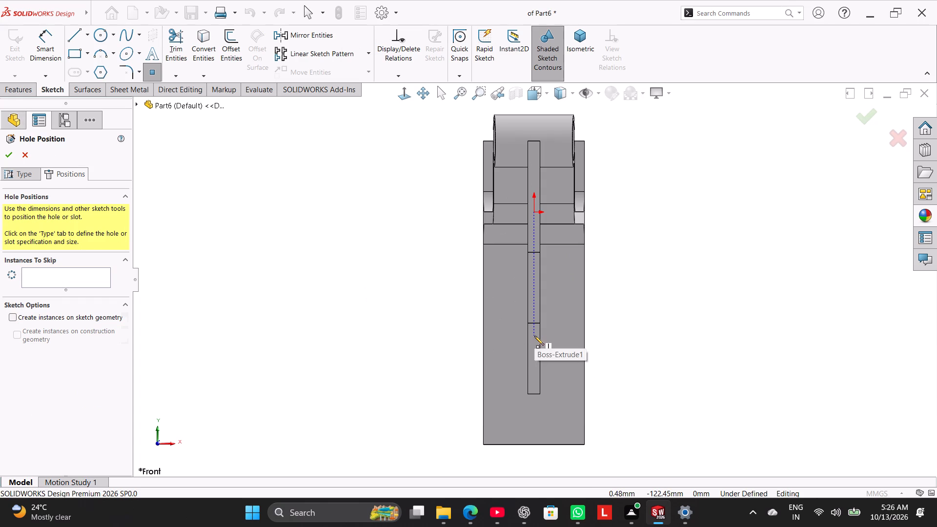
click(536, 423)
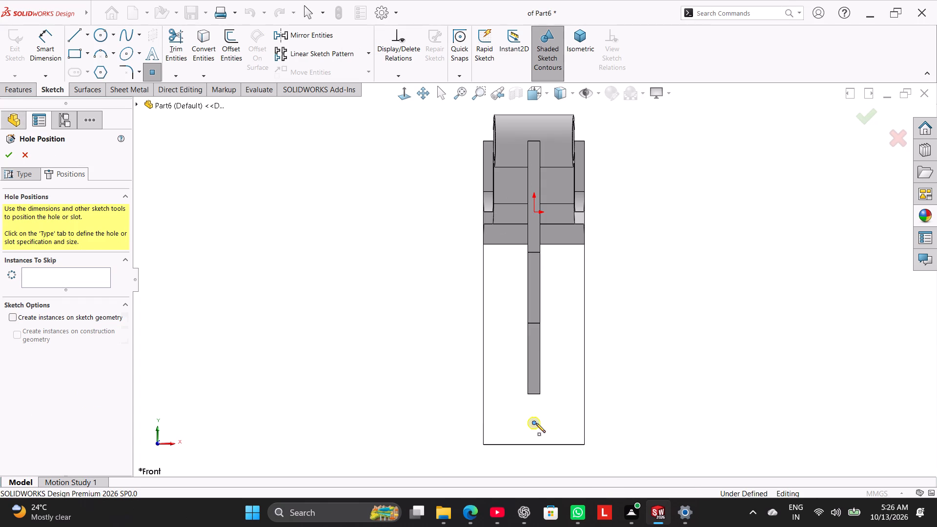
scroll(594, 182, up, 1)
middle_drag(588, 172, 585, 201)
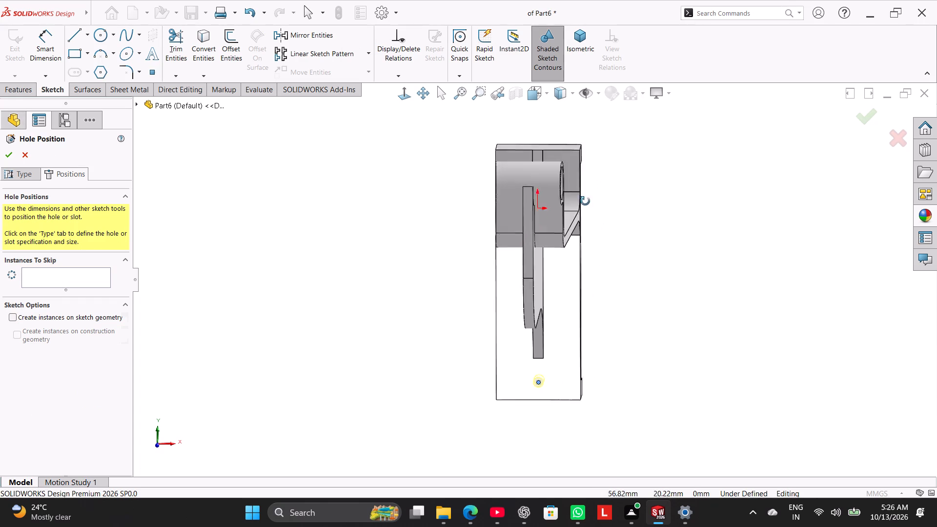
middle_drag(585, 201, 582, 222)
click(566, 158)
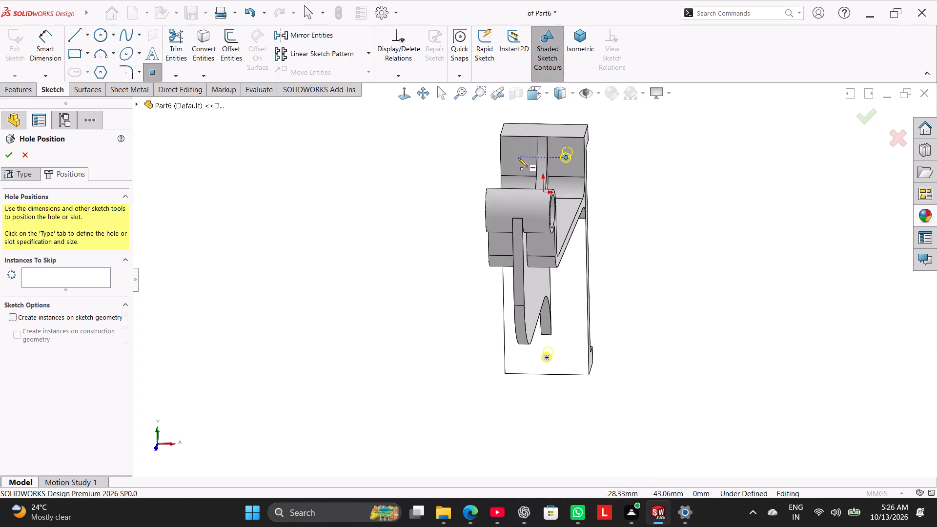
click(518, 158)
Dimension the lower hole point 32 mm from the mounting plate's bottom edge.
middle_drag(426, 245, 518, 179)
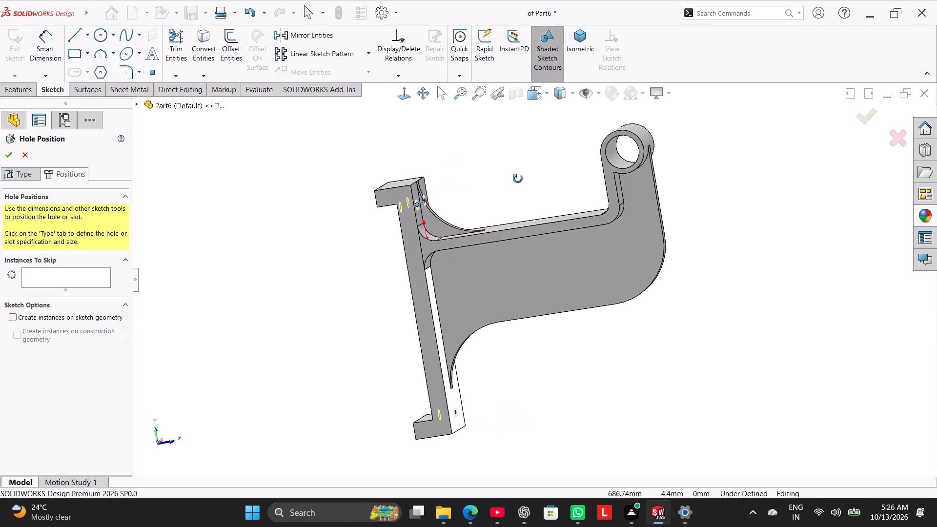
middle_drag(518, 179, 422, 205)
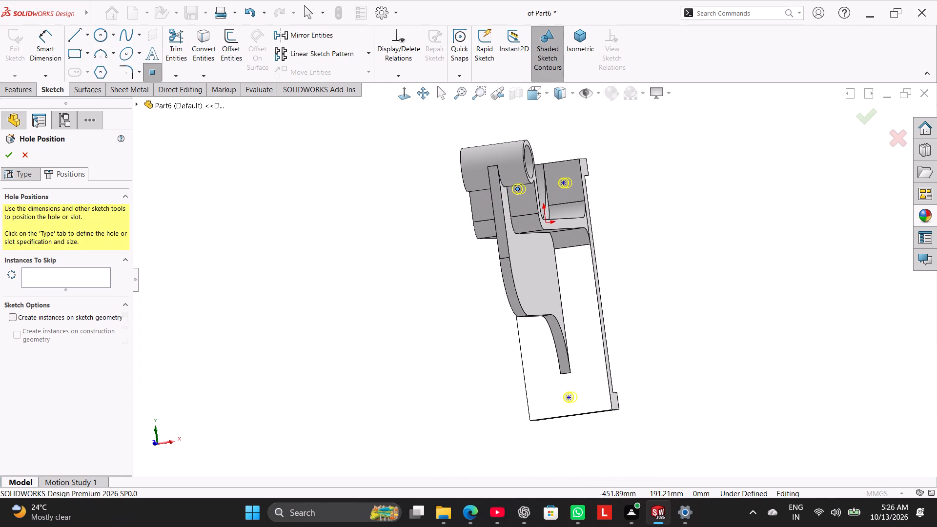
click(44, 61)
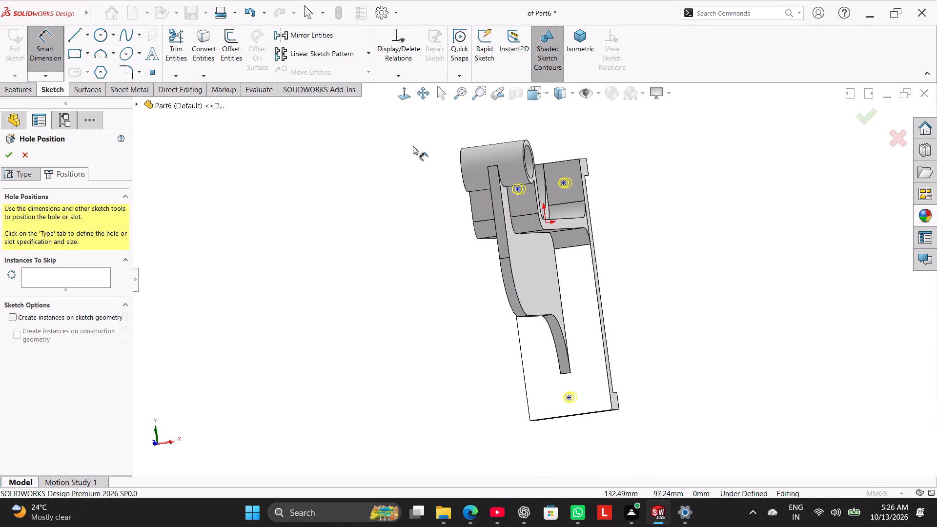
click(400, 100)
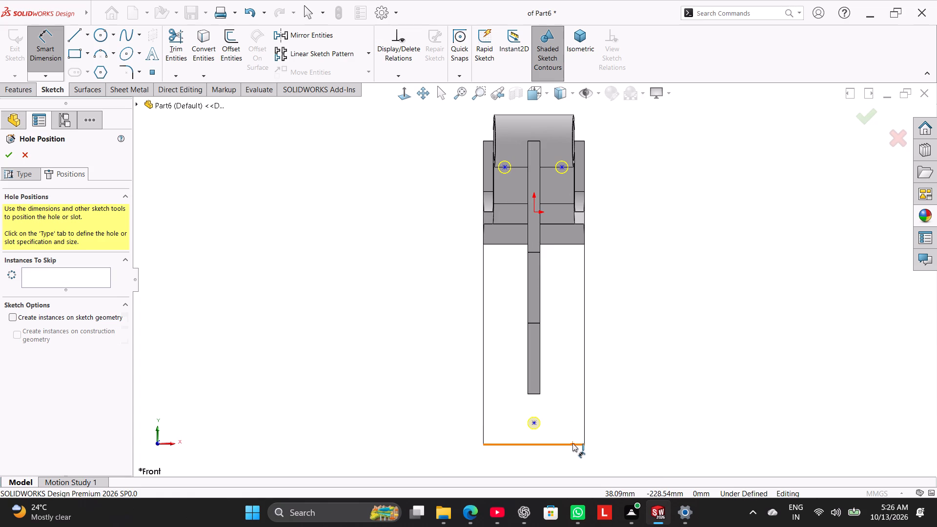
scroll(547, 439, down, 2)
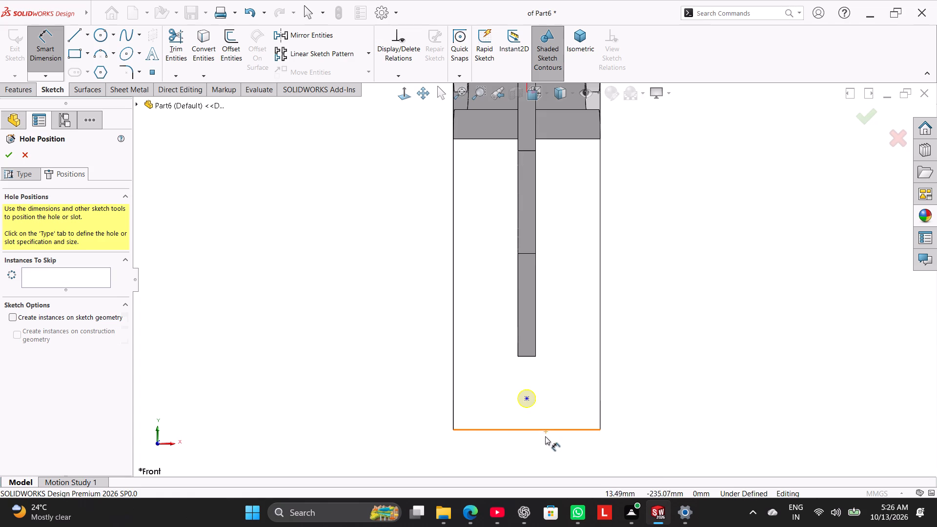
click(529, 398)
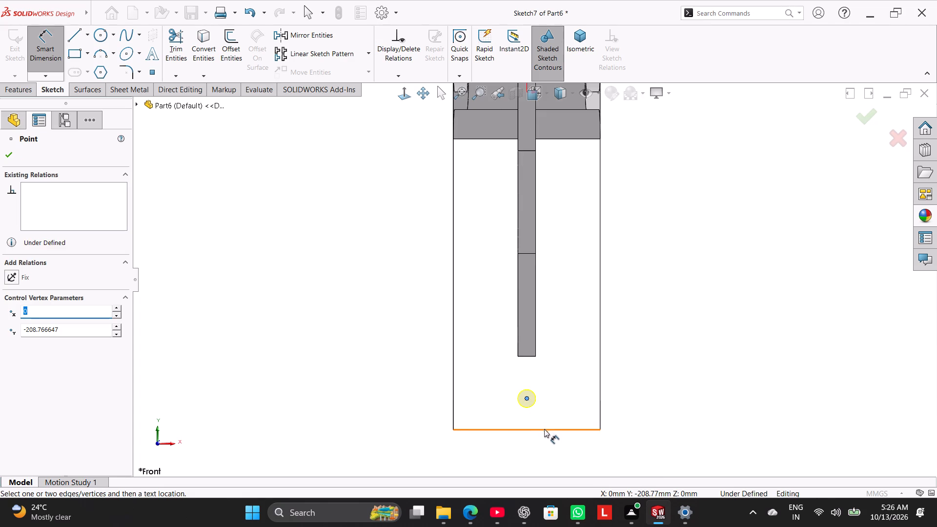
click(547, 429)
click(631, 414)
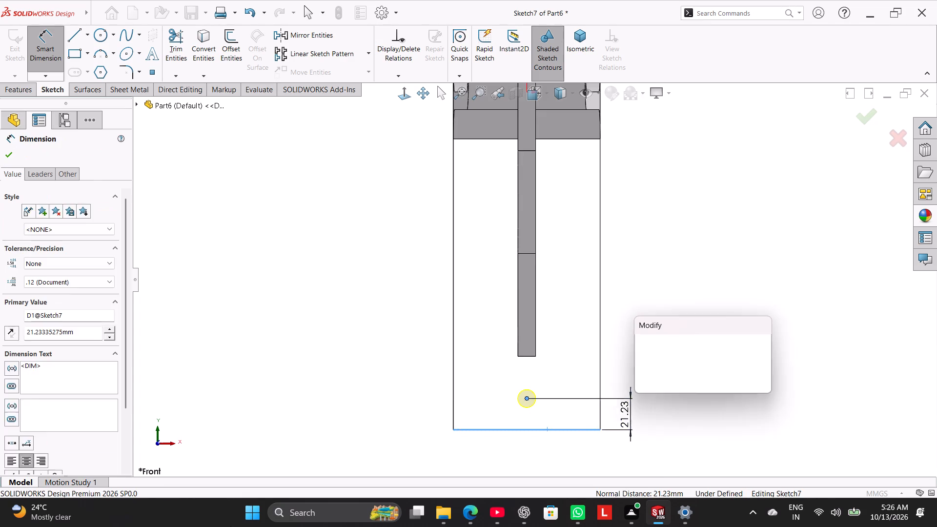
key(3)
key(2)
key(Return)
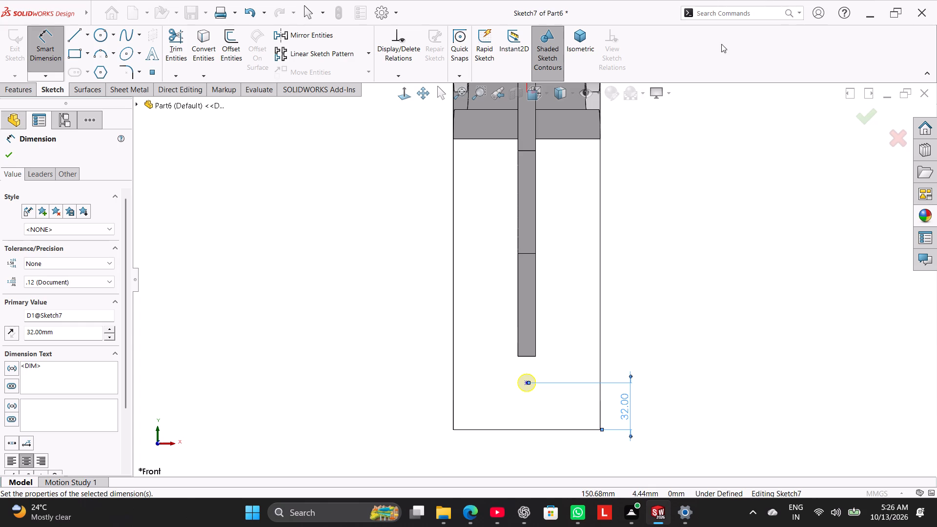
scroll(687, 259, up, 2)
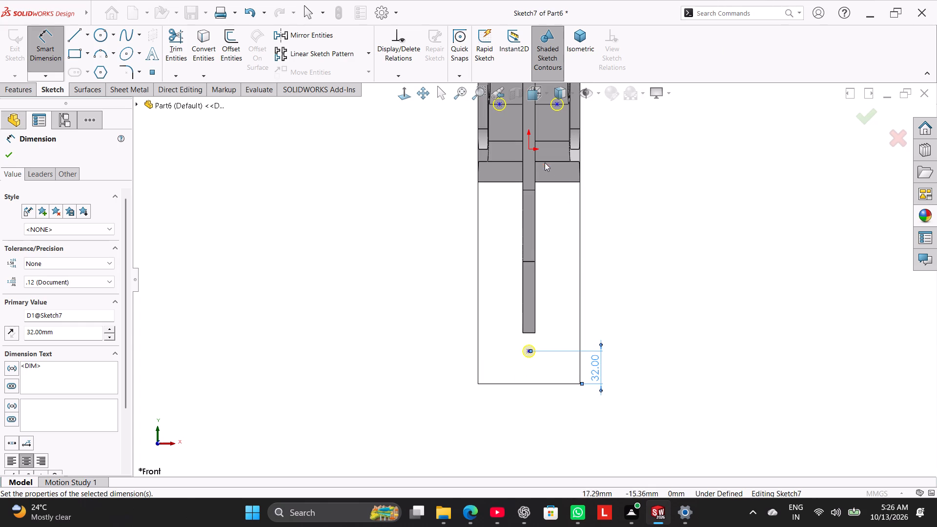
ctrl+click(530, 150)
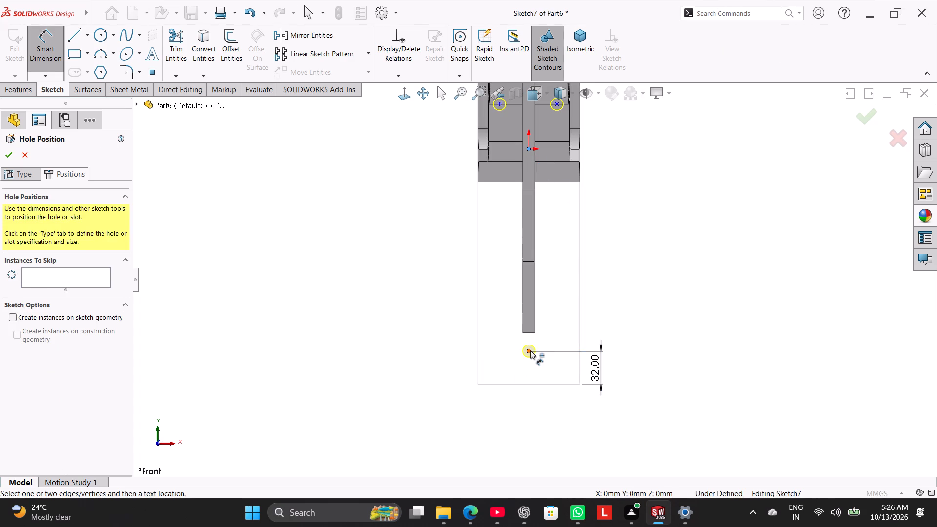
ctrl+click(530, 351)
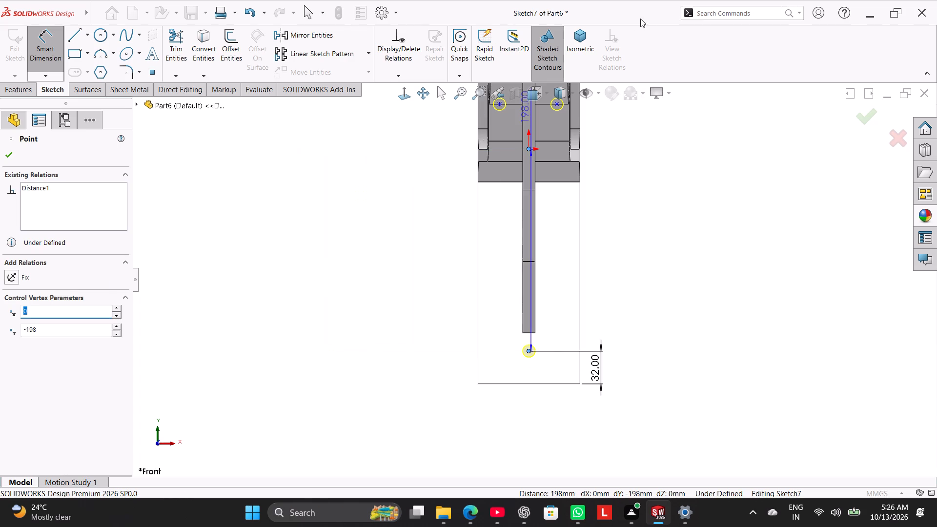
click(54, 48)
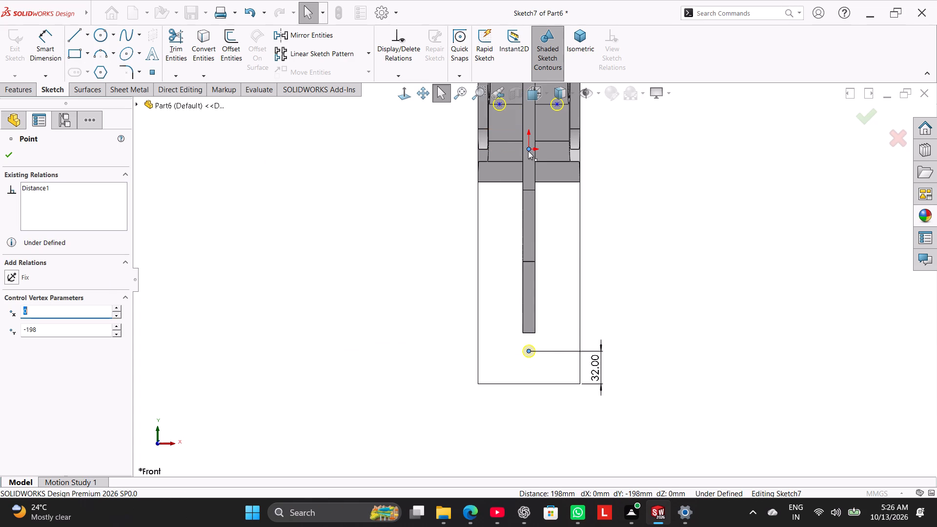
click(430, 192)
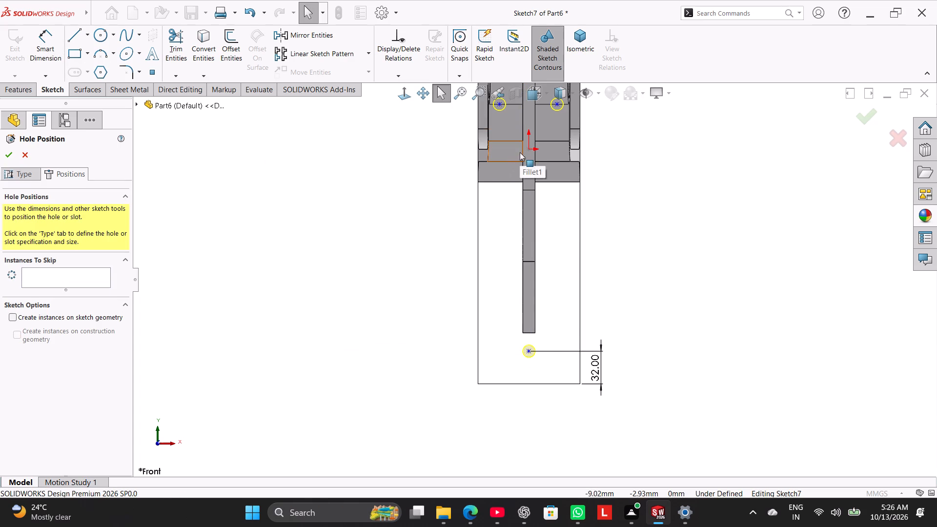
Add a vertical relation between the lower hole point and the origin.
ctrl+click(530, 149)
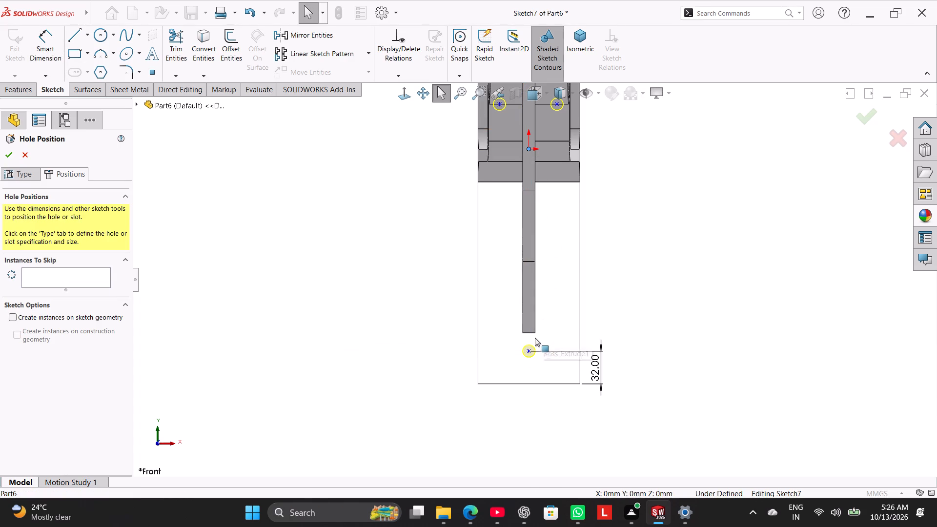
ctrl+click(530, 349)
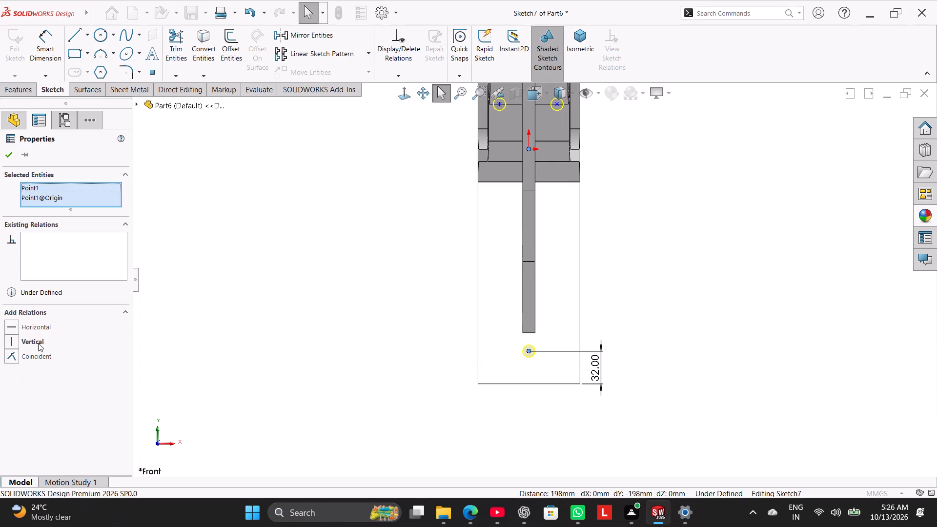
click(35, 342)
click(346, 257)
Dimension the spacing between the two upper hole points to 56 mm.
scroll(546, 173, up, 2)
scroll(536, 150, down, 6)
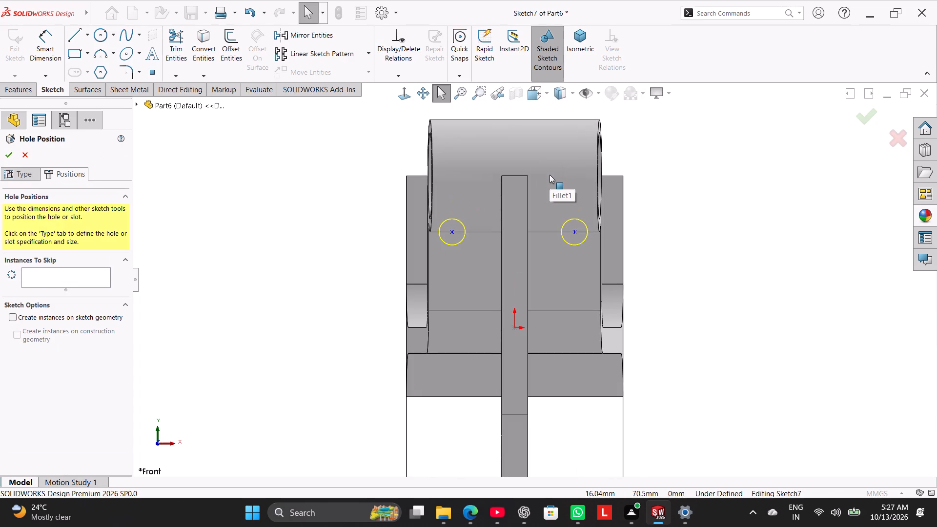
scroll(470, 165, up, 1)
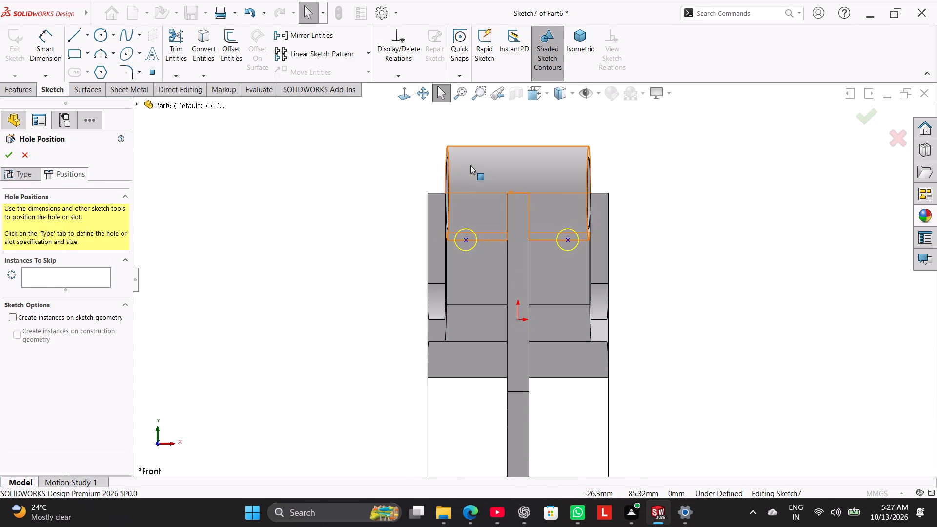
click(54, 51)
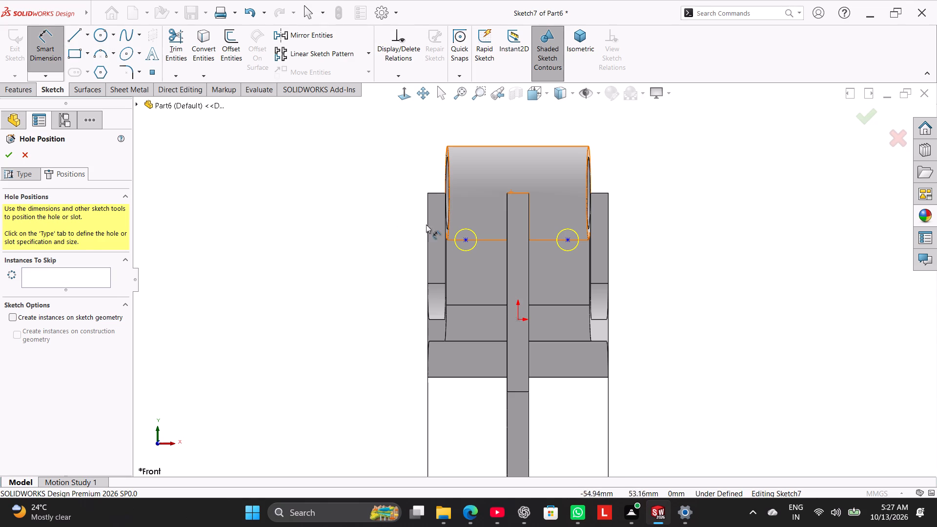
click(464, 239)
click(566, 241)
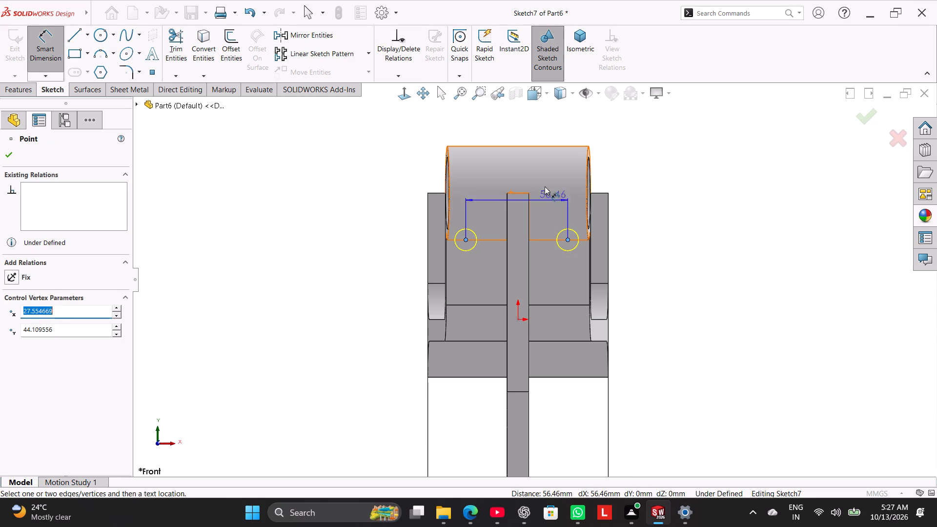
click(523, 125)
text(56)
key(Return)
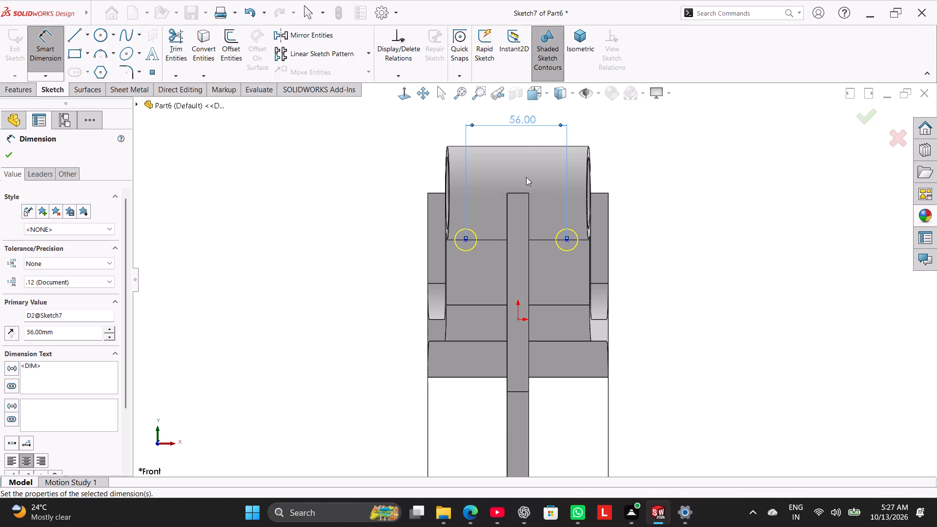
Dimension one upper hole point 22 mm below the edge where the plate face meets its top flange.
middle_drag(384, 173, 385, 253)
scroll(444, 146, up, 4)
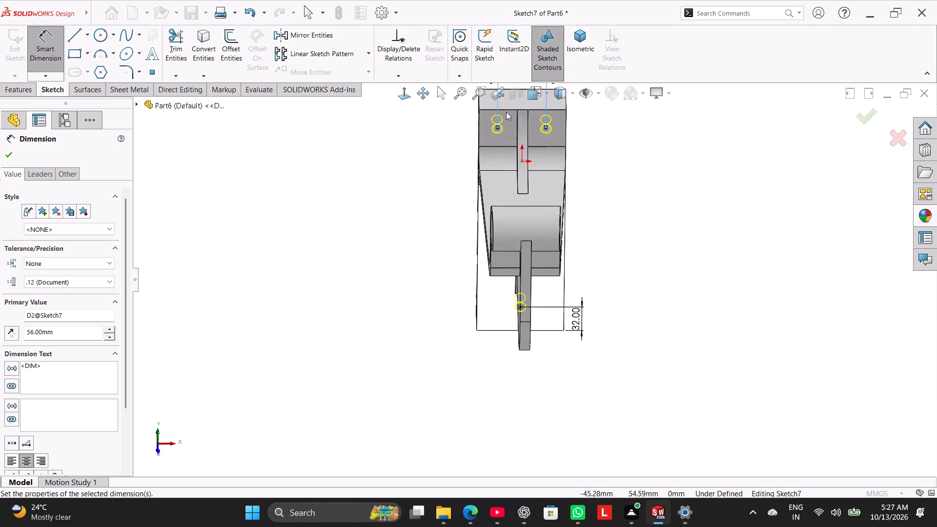
scroll(510, 110, up, 1)
scroll(570, 127, down, 6)
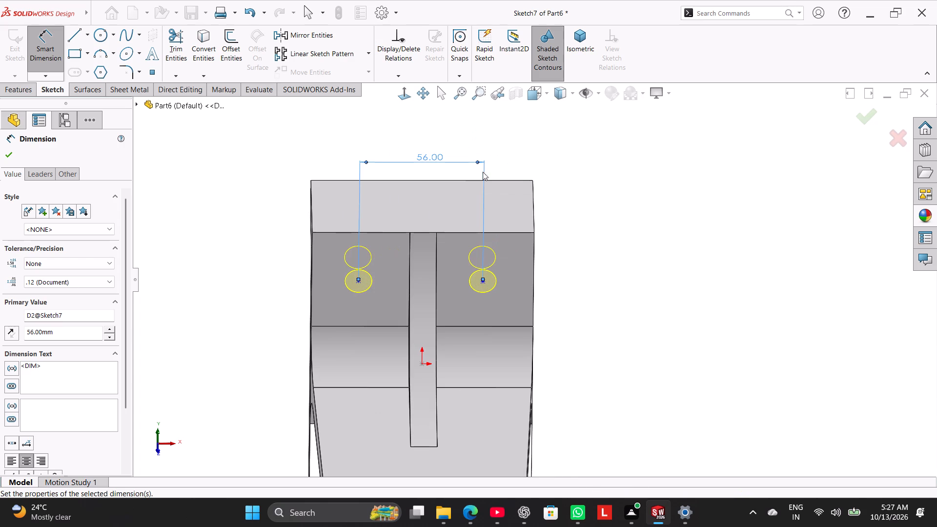
click(357, 282)
click(344, 232)
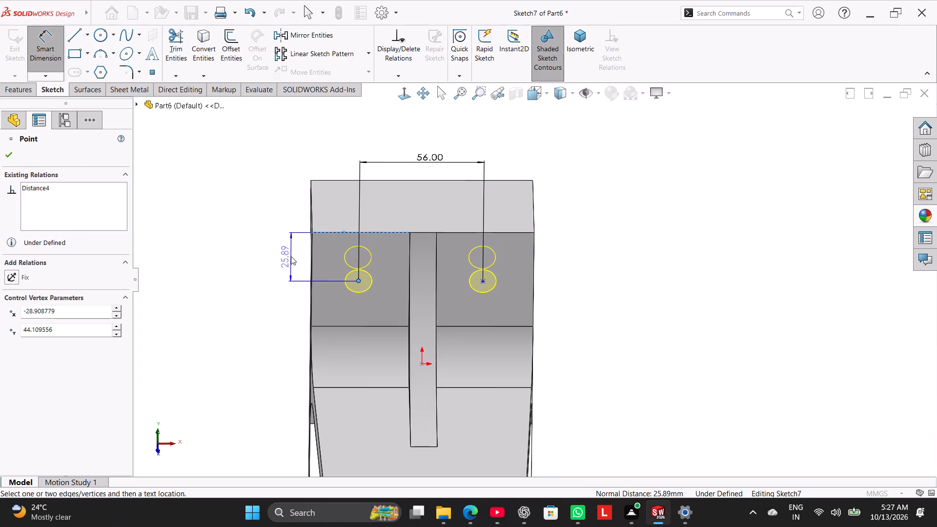
click(291, 256)
key(2)
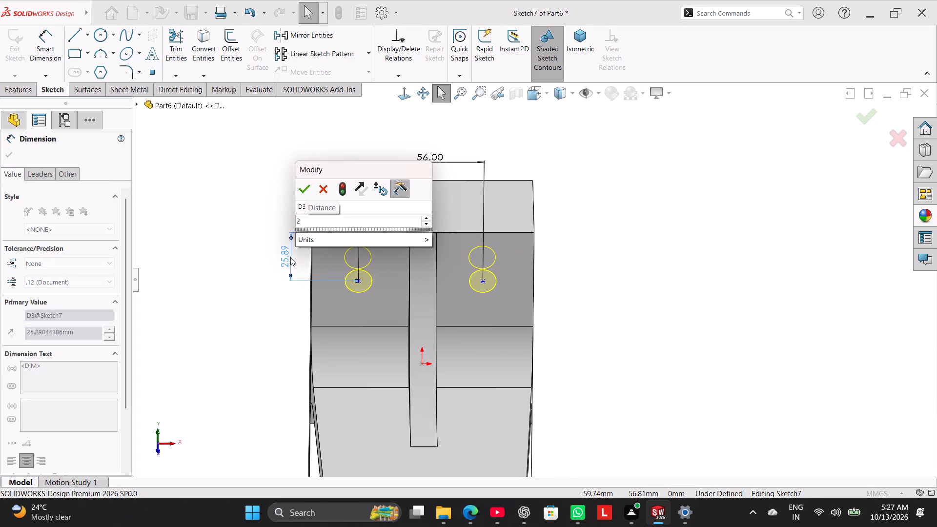
key(2)
key(Return)
right_click(255, 268)
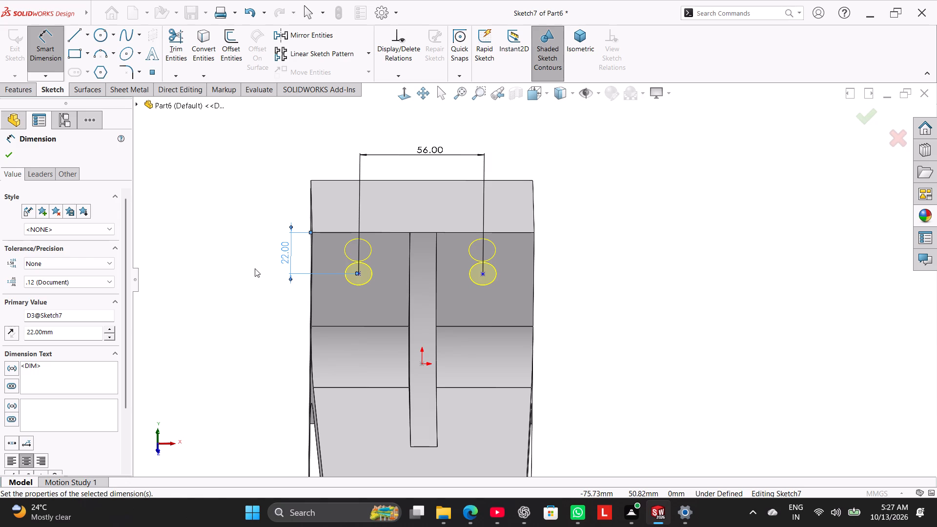
click(271, 298)
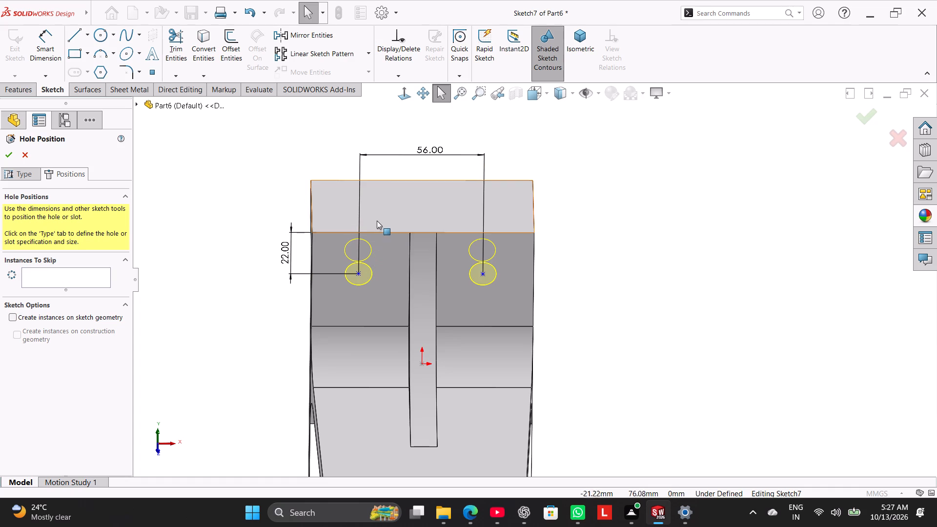
Dimension the upper left hole point 22 mm from the mounting plate's left vertical edge, viewing the plate from the front.
click(406, 101)
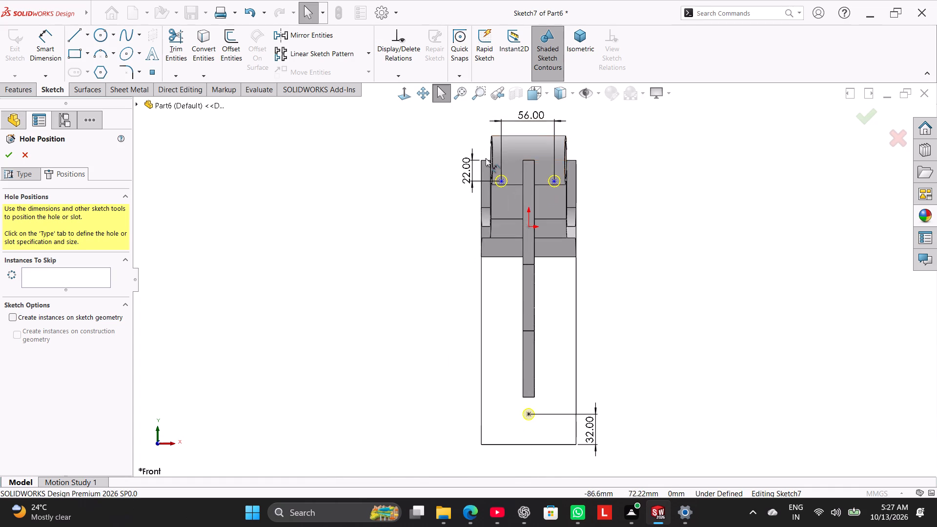
scroll(519, 149, down, 7)
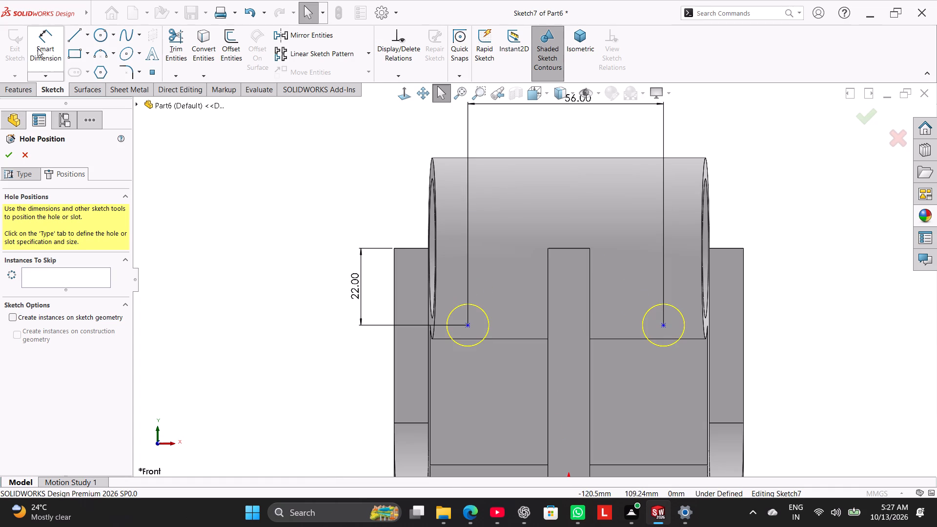
click(38, 48)
click(468, 326)
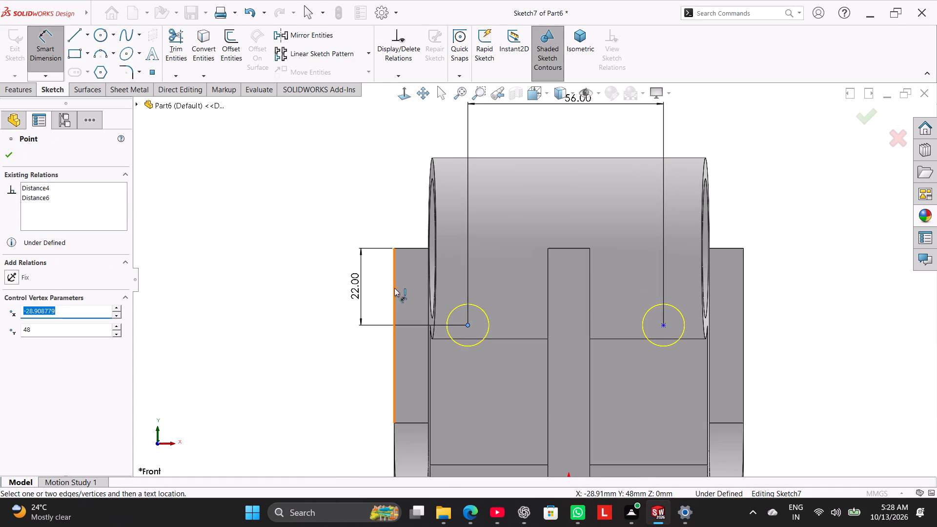
click(394, 286)
click(412, 216)
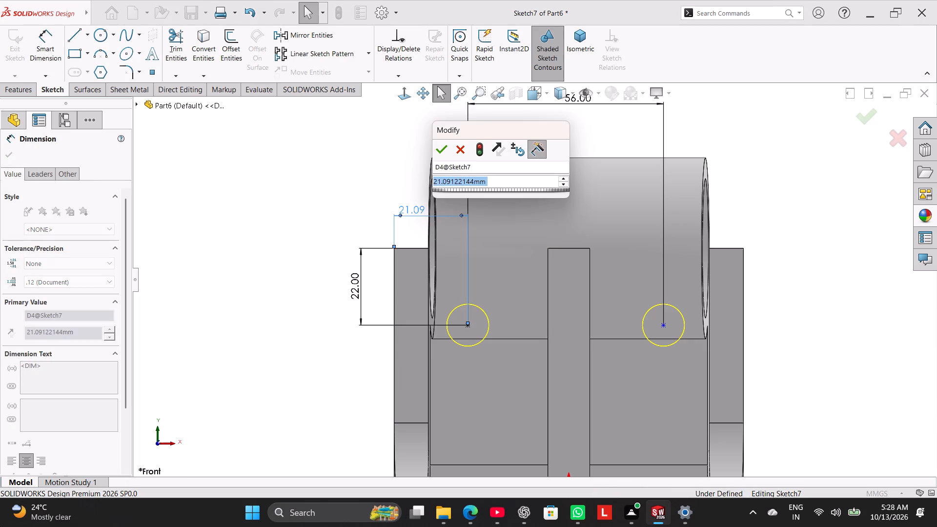
text(22)
key(Return)
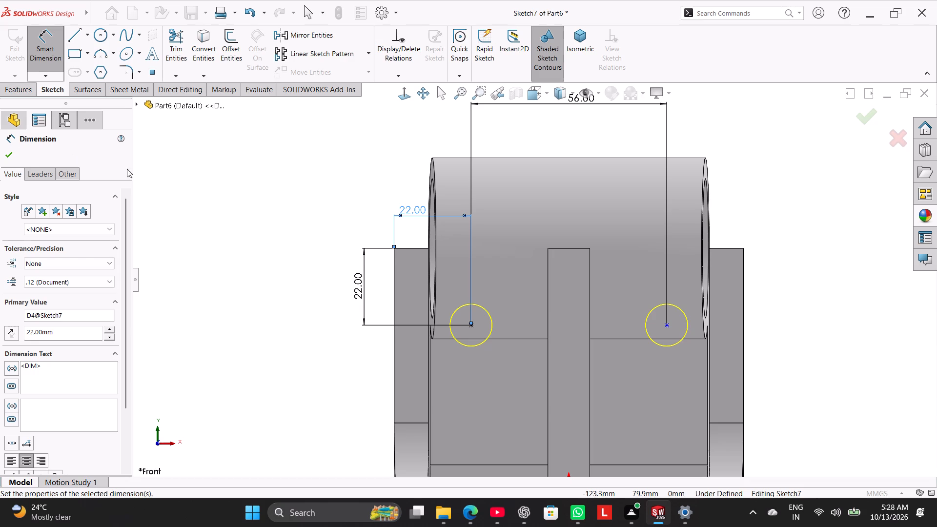
scroll(253, 296, up, 1)
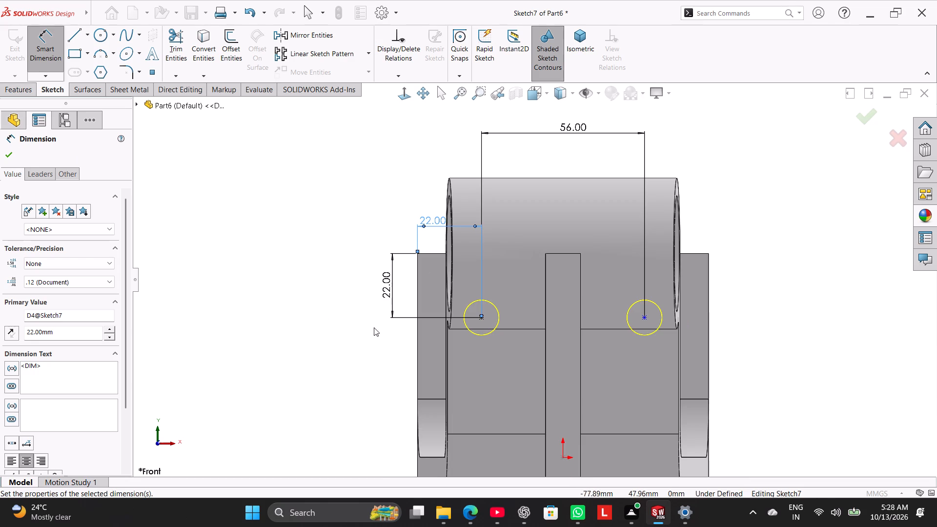
right_click(800, 233)
click(820, 263)
Add a horizontal relation between the two upper hole points and finish the Ø12 mm hole feature.
scroll(659, 292, down, 3)
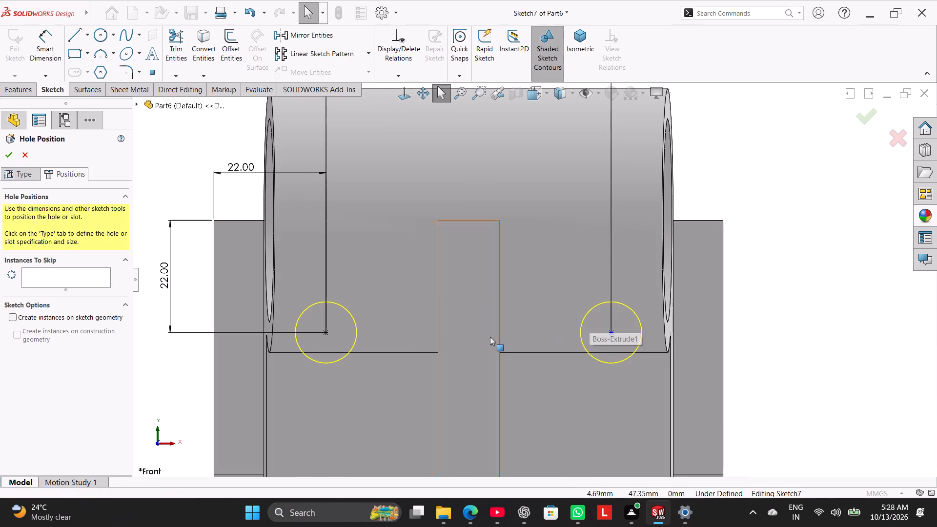
ctrl+click(612, 334)
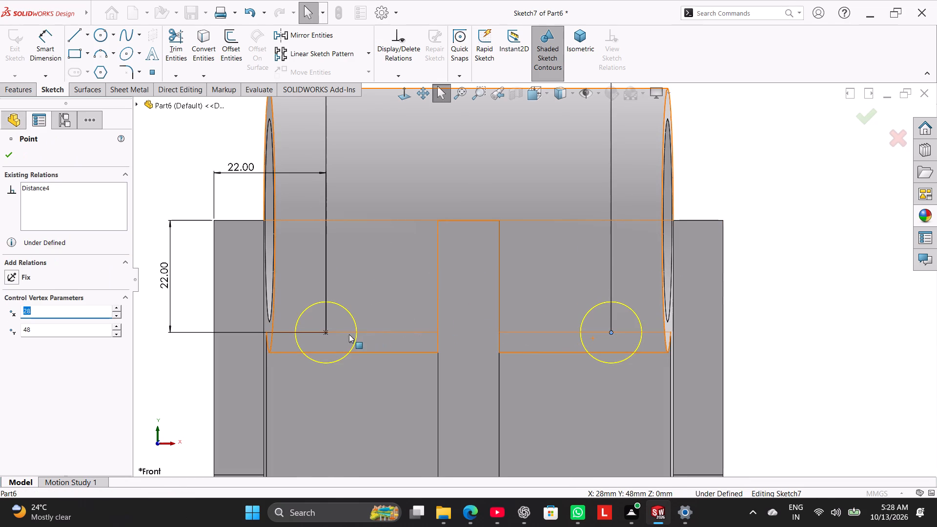
ctrl+click(328, 332)
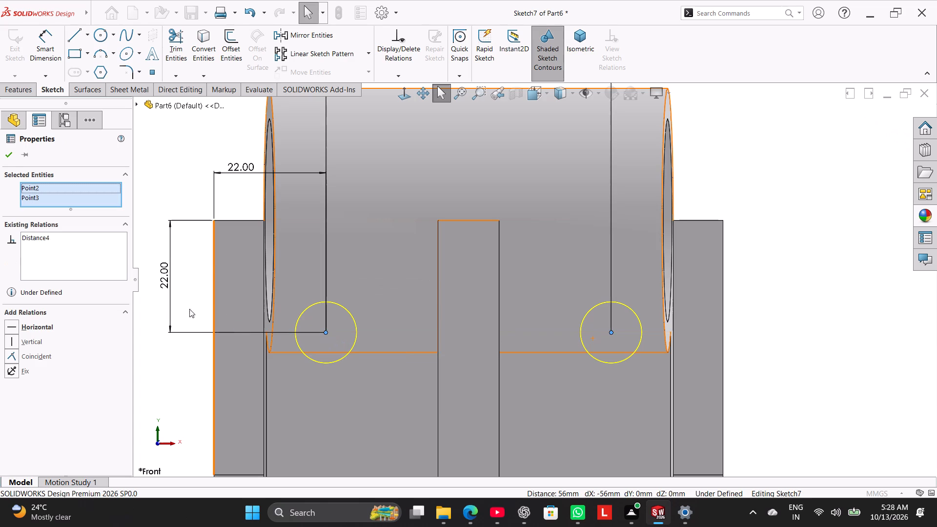
click(21, 327)
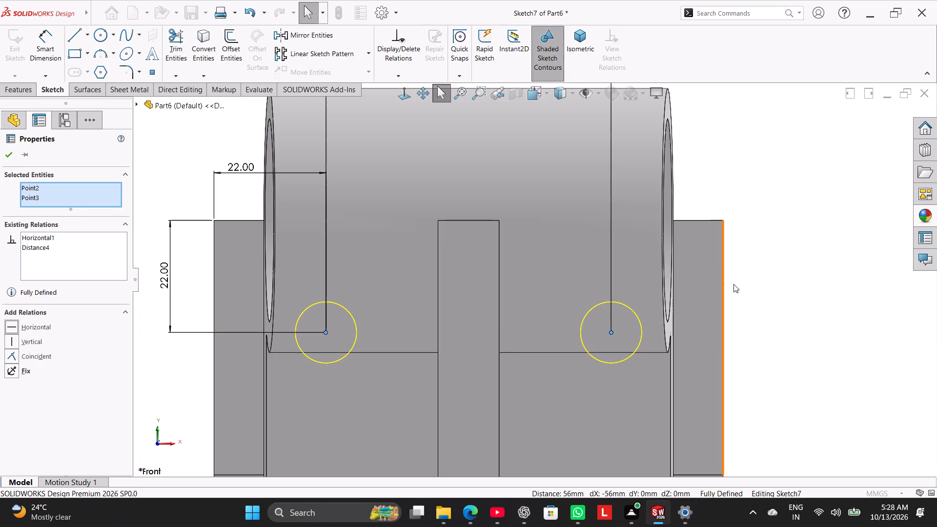
click(738, 283)
scroll(754, 299, up, 5)
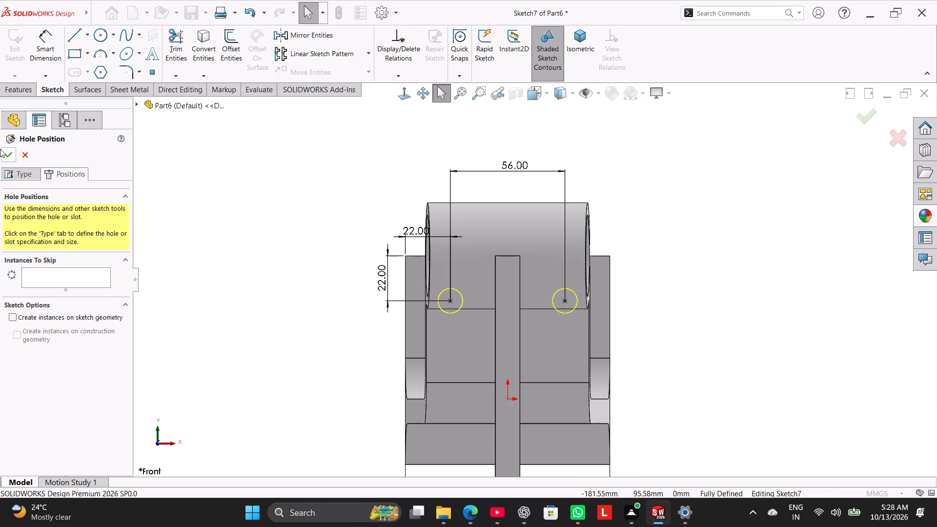
click(5, 157)
right_drag(224, 274, 323, 218)
click(267, 271)
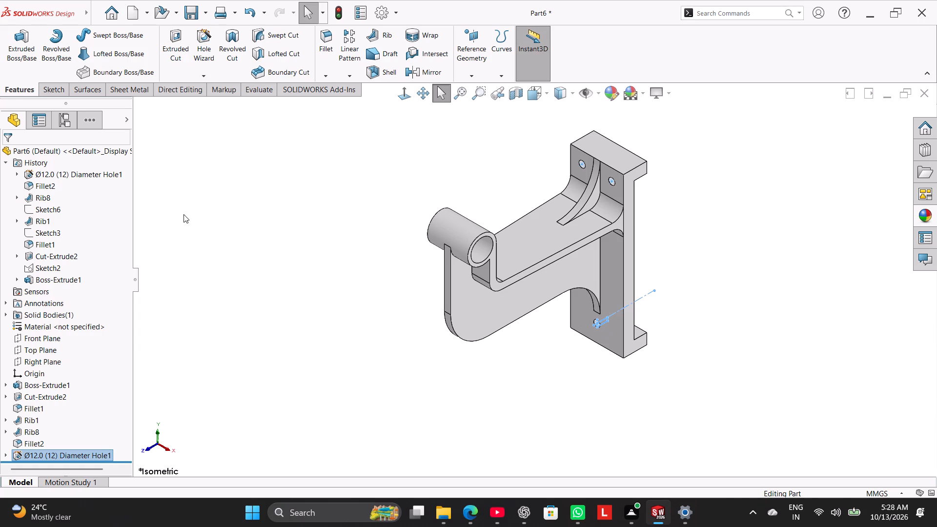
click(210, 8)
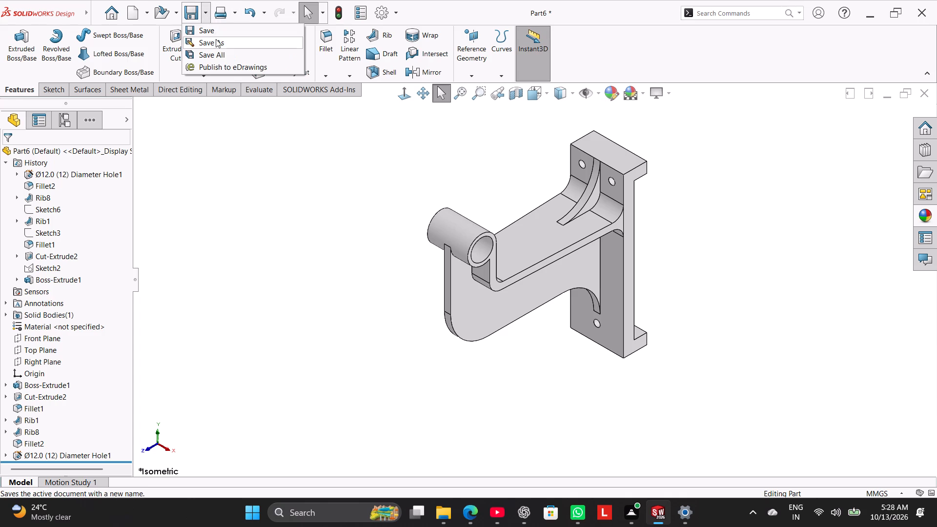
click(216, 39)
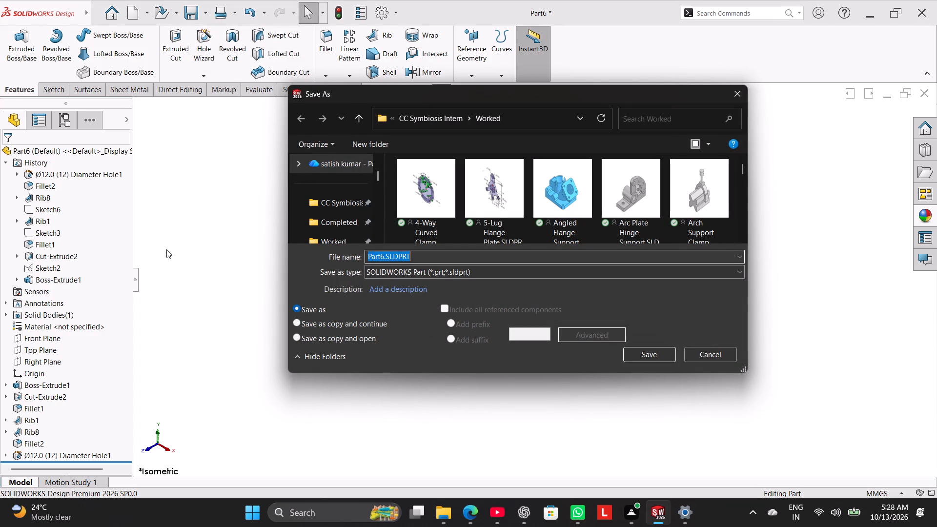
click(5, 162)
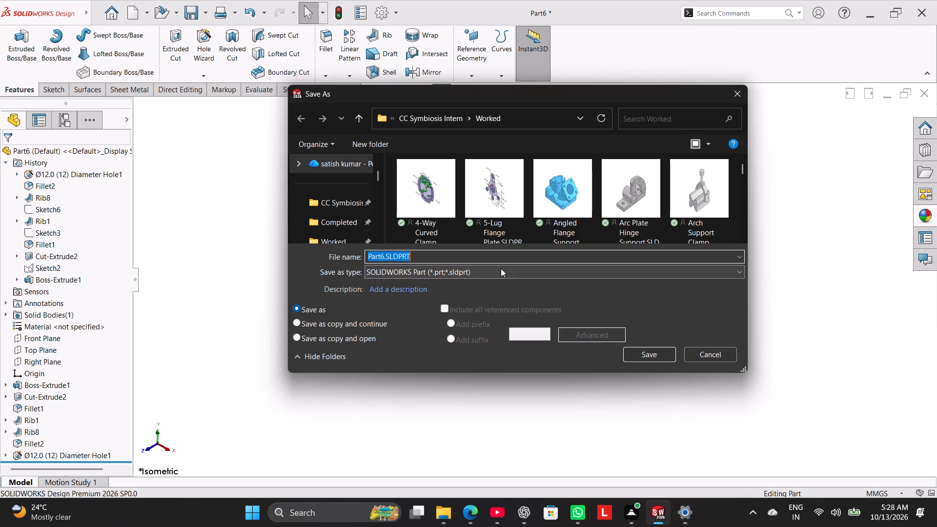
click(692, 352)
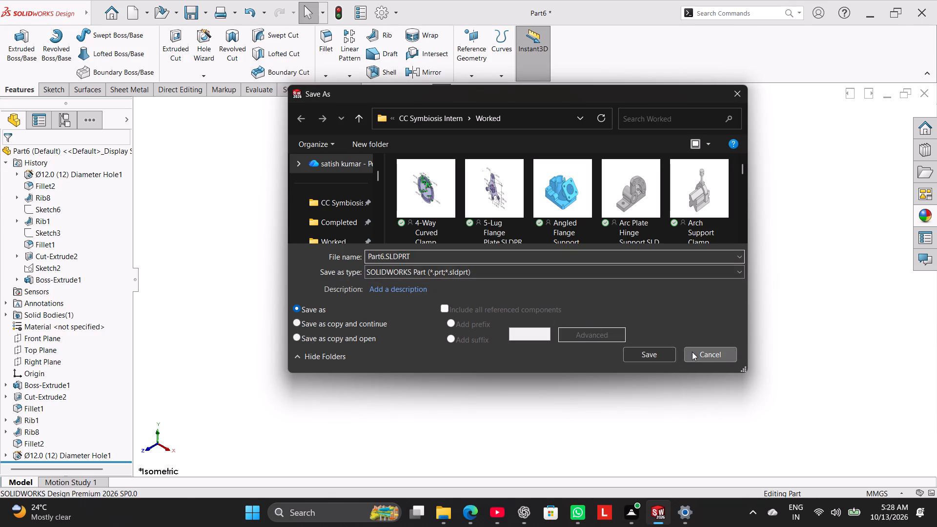
Collapse the History folder in the feature tree.
click(3, 166)
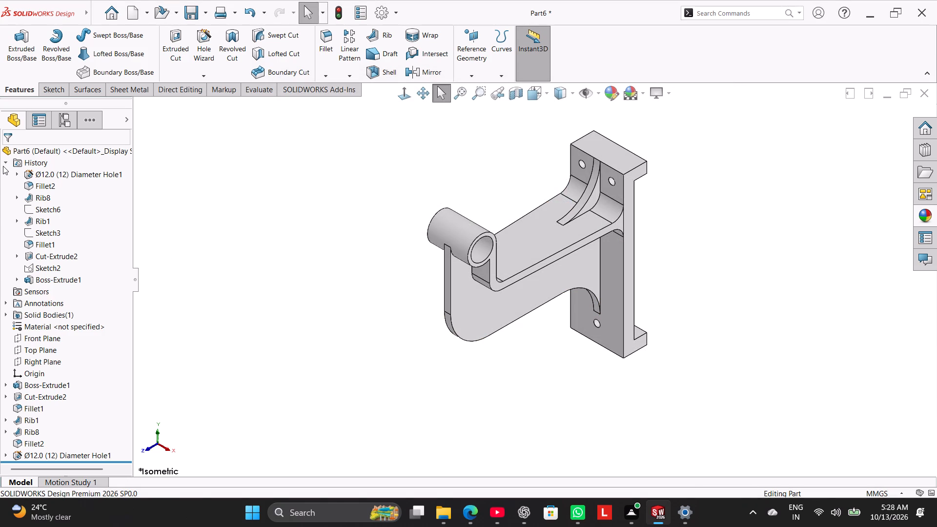
click(4, 162)
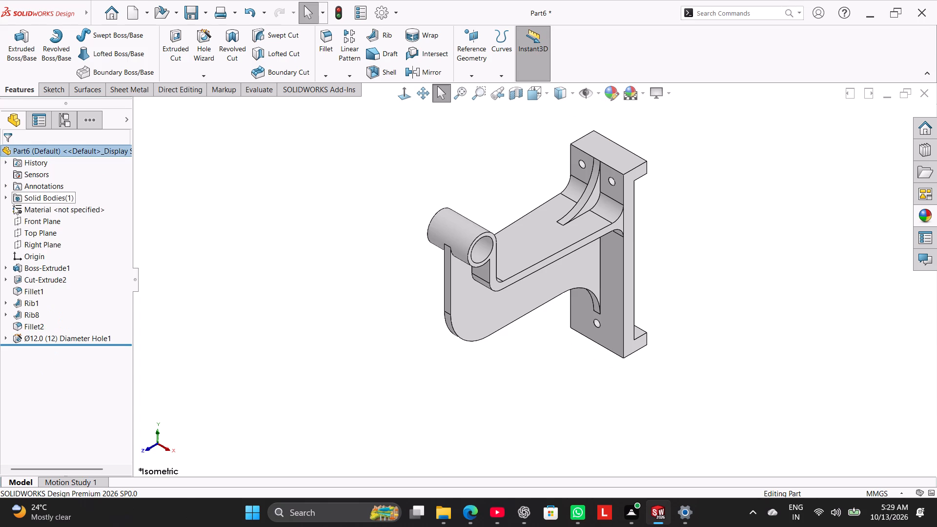
Save the part as Curved Mounting Support Bracket in the Worked folder, in SOLIDWORKS Part format.
click(206, 17)
click(214, 43)
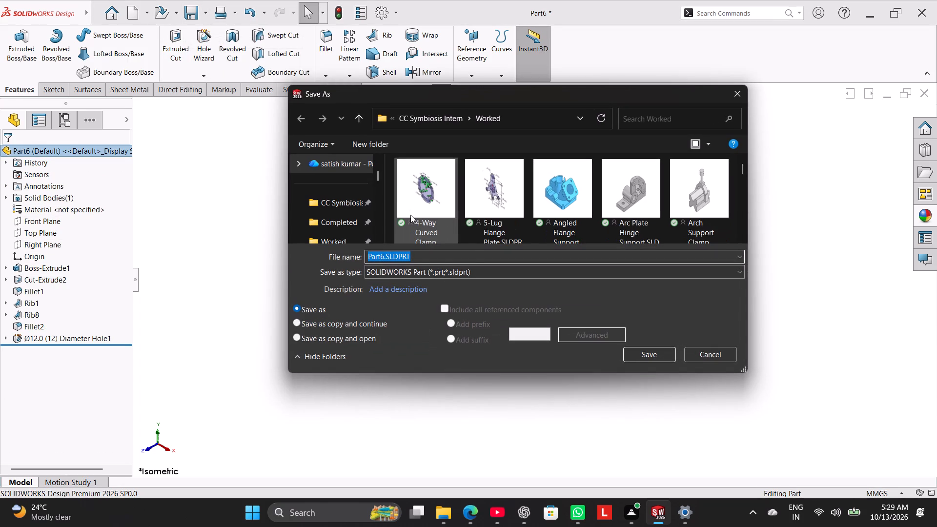
key(ctrl+v)
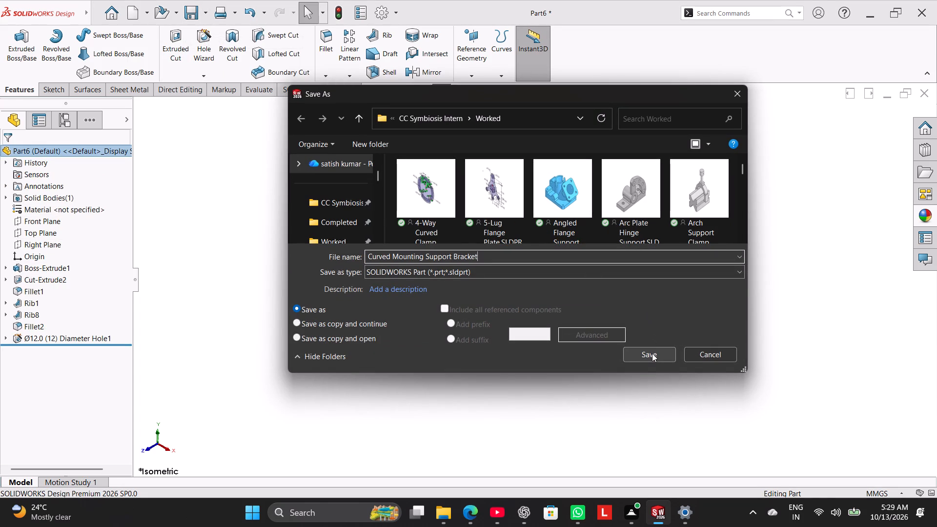
click(652, 353)
Save a PDF copy of the bracket as Curved Mounting Support Bracket.pdf in the Worked folder.
click(208, 19)
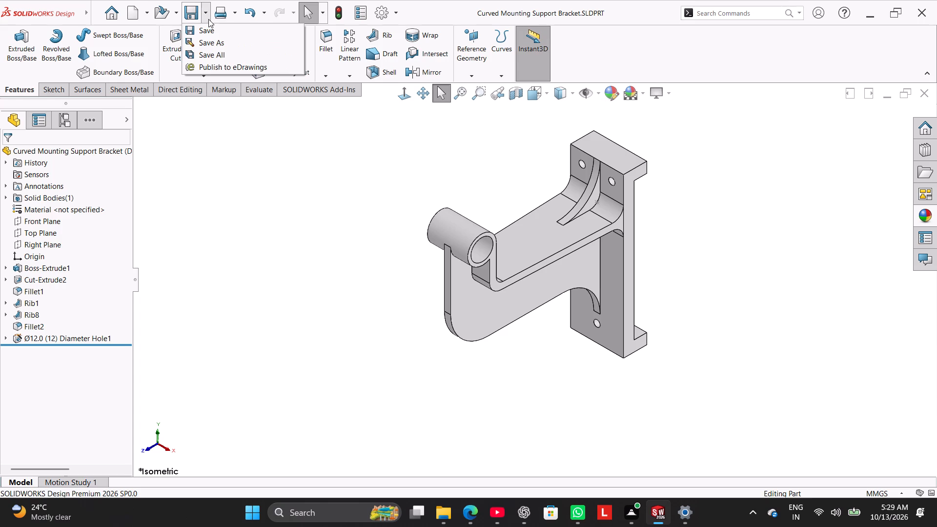
click(224, 46)
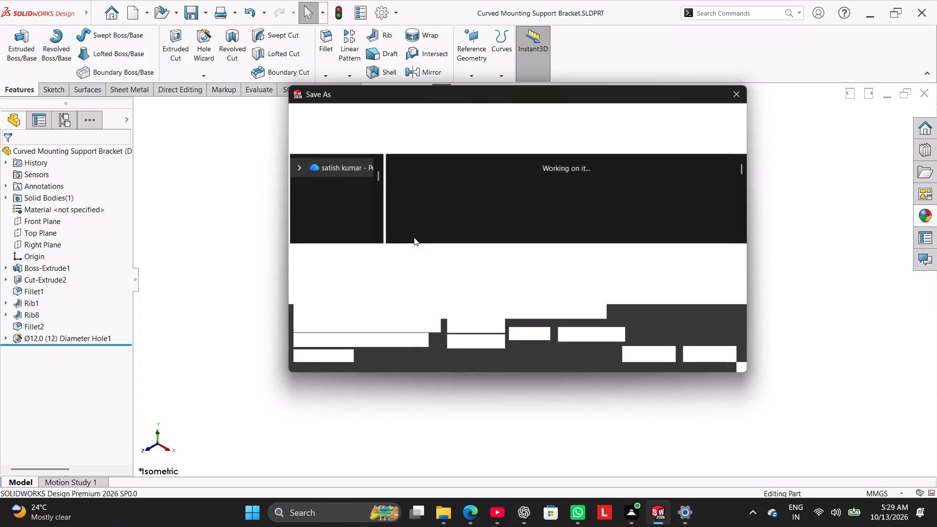
click(458, 271)
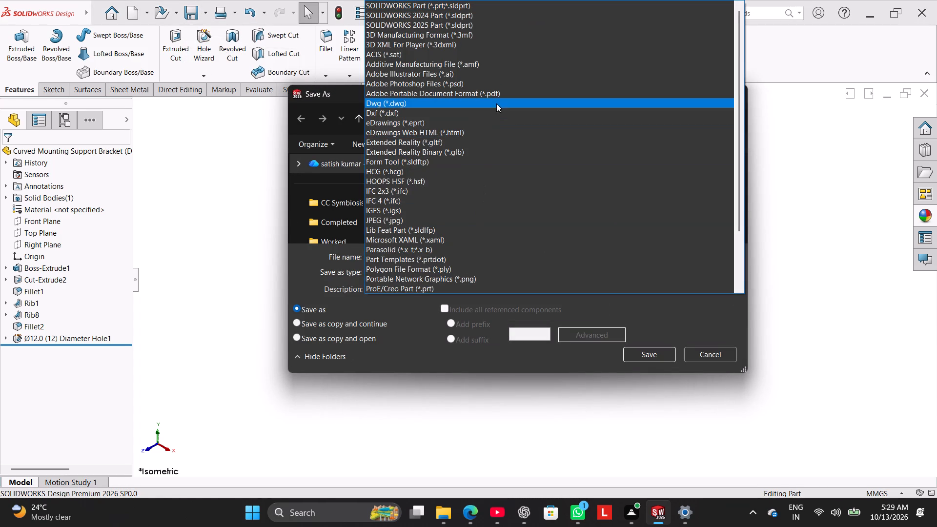
click(498, 98)
click(481, 305)
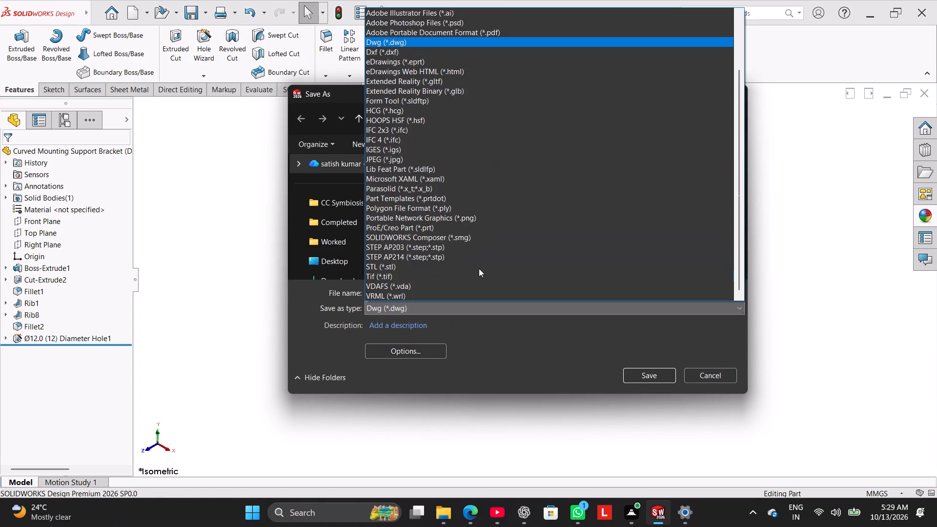
click(497, 33)
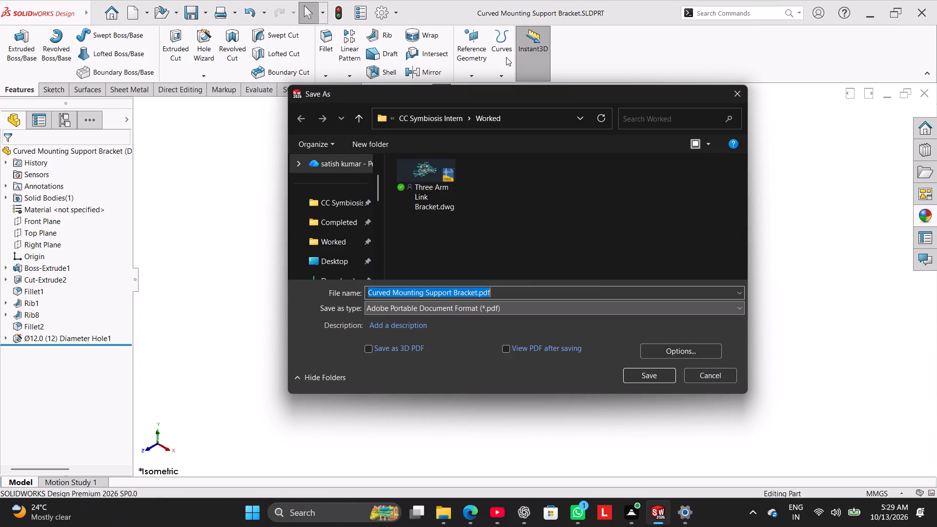
click(638, 371)
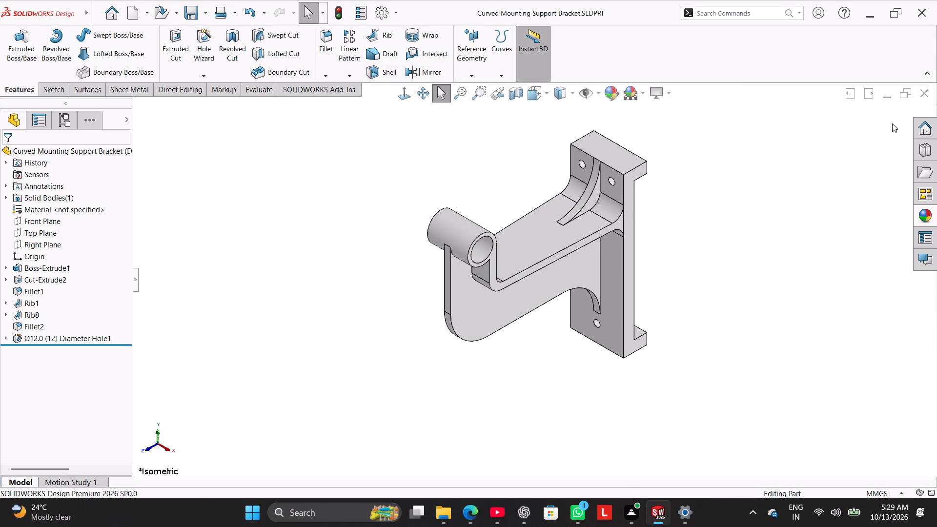
Close the Curved Mounting Support Bracket part document.
click(918, 99)
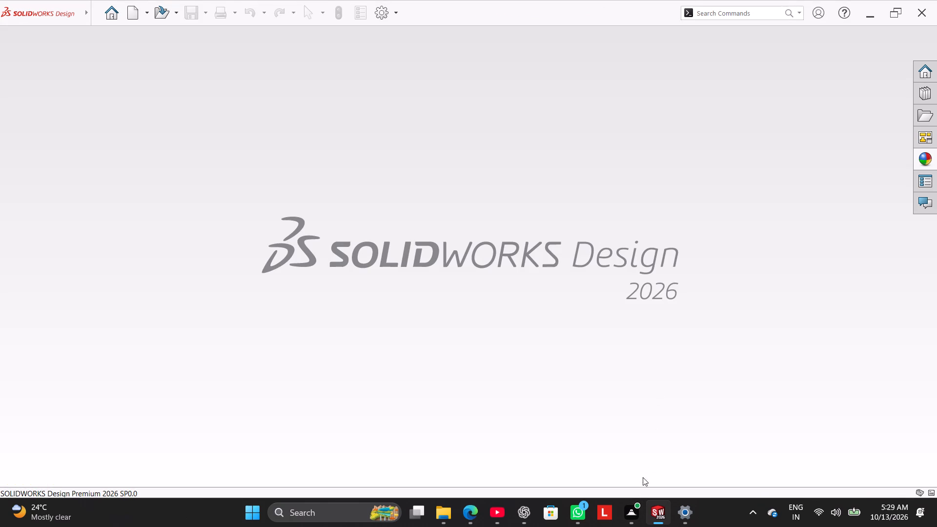